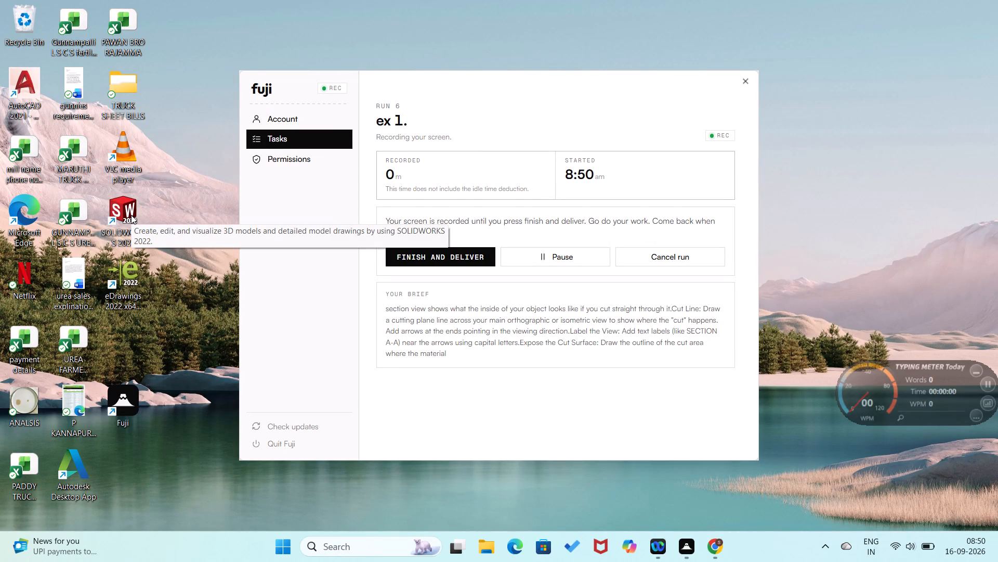
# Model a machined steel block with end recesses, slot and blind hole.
# Launch SOLIDWORKS 2022 and create a new part document.
pyautogui.doubleClick(124, 200)
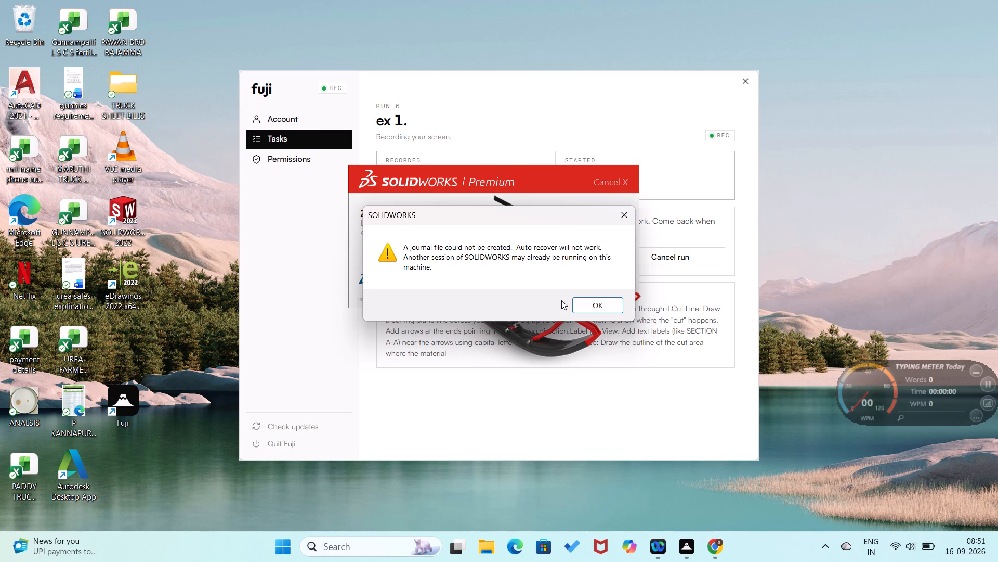
pyautogui.click(608, 305)
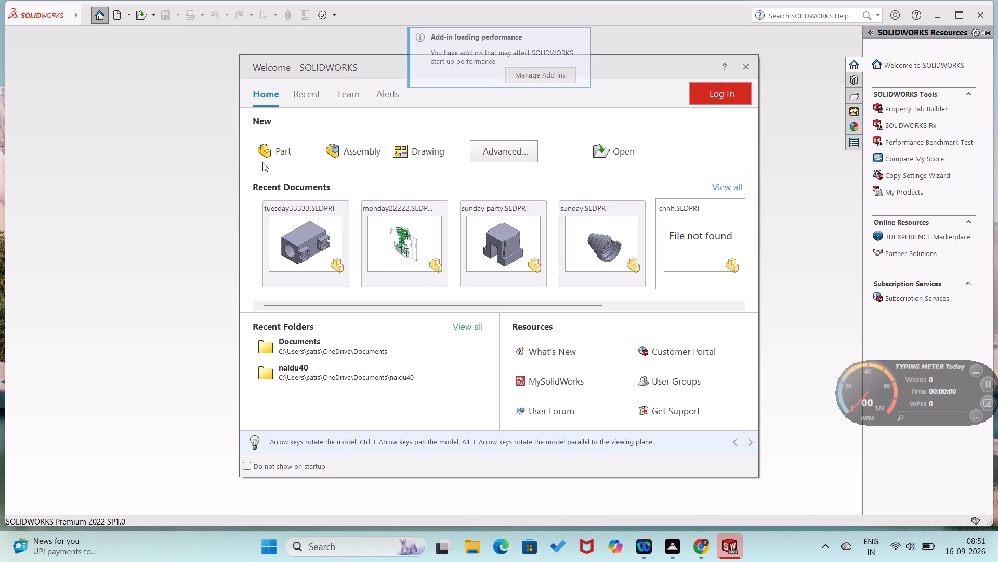
pyautogui.click(271, 150)
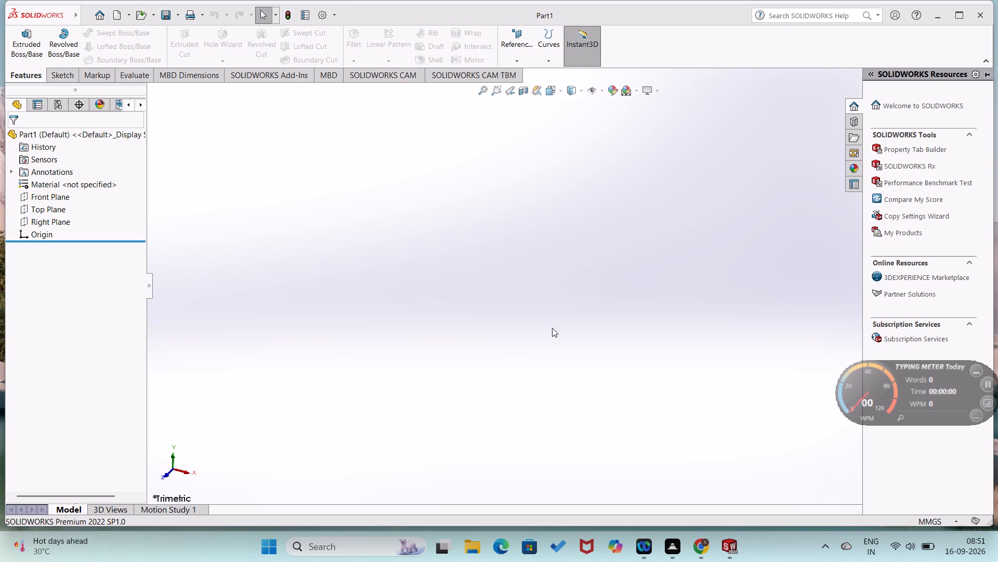
# Open a new sketch on the Front Plane.
pyautogui.click(70, 74)
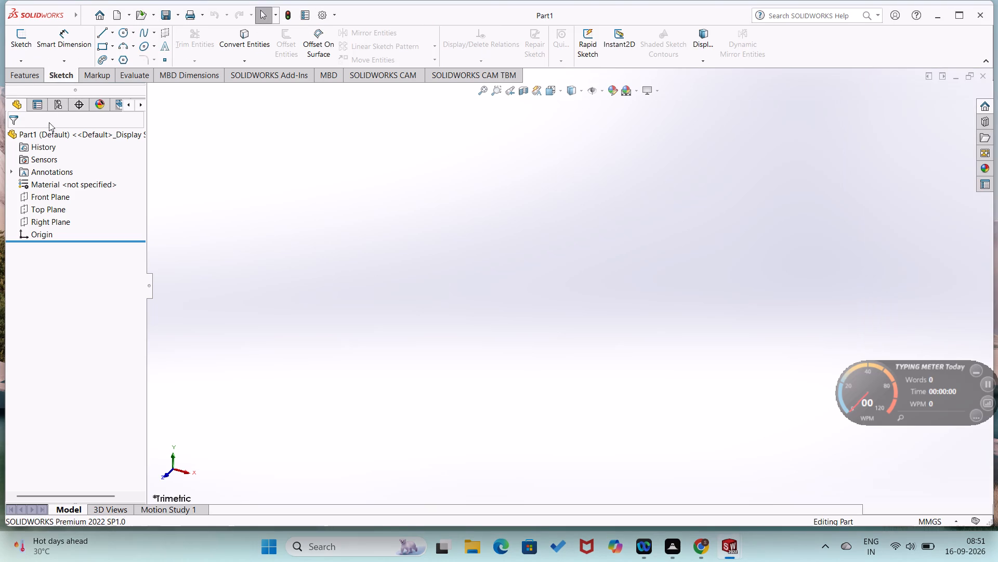
pyautogui.click(51, 194)
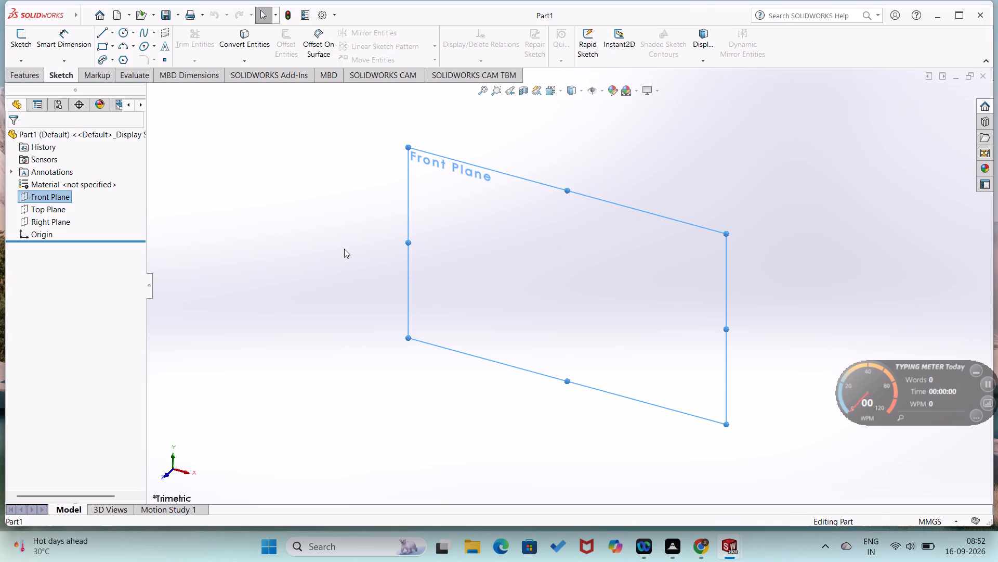
pyautogui.rightClick(45, 201)
pyautogui.click(55, 190)
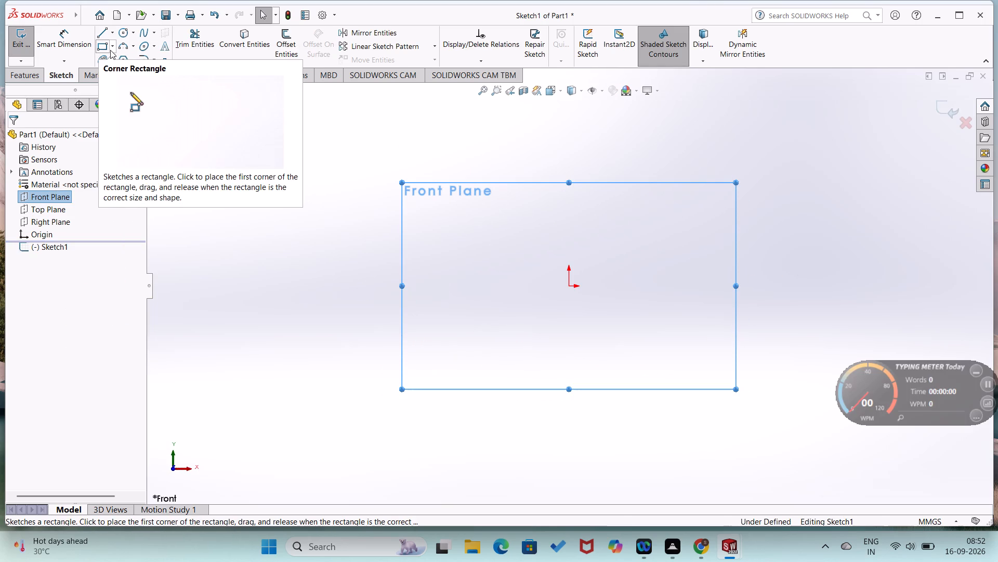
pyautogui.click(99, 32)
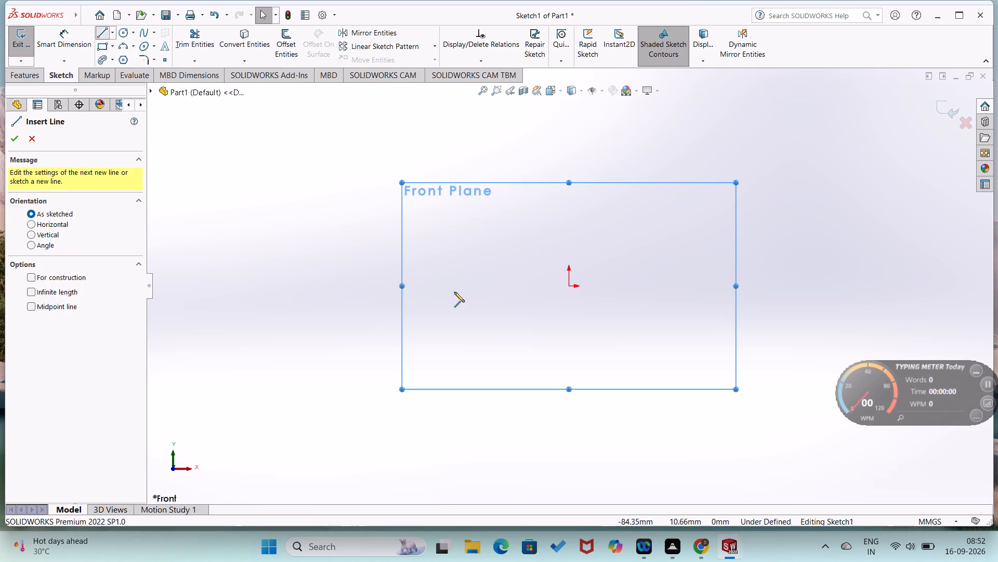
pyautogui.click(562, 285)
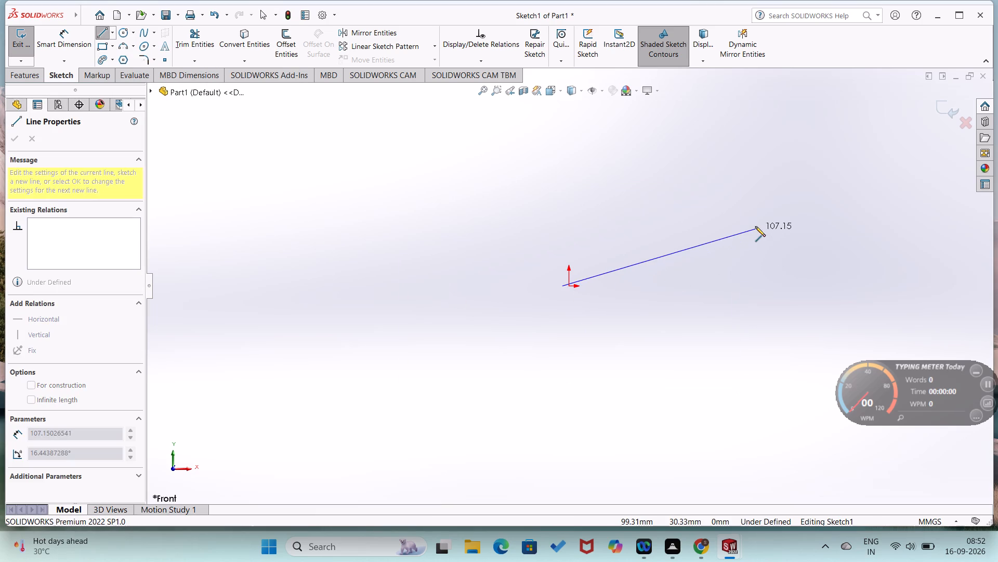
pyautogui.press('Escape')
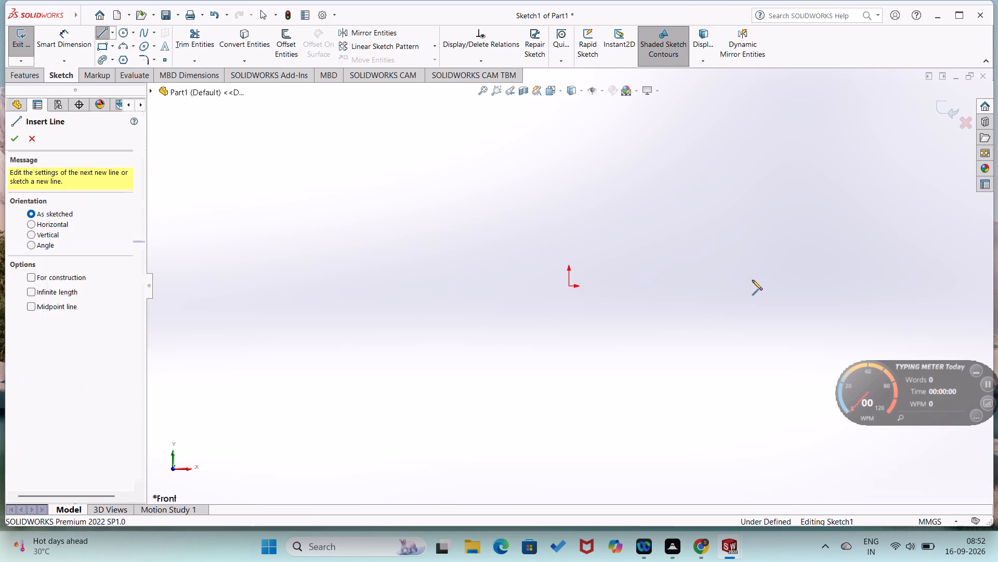
# Sketch a closed rectangle from lines, about 100 mm wide and 65 mm high, with its lower-left corner at the origin.
pyautogui.moveTo(707, 288); pyautogui.dragTo(636, 335, button='right')
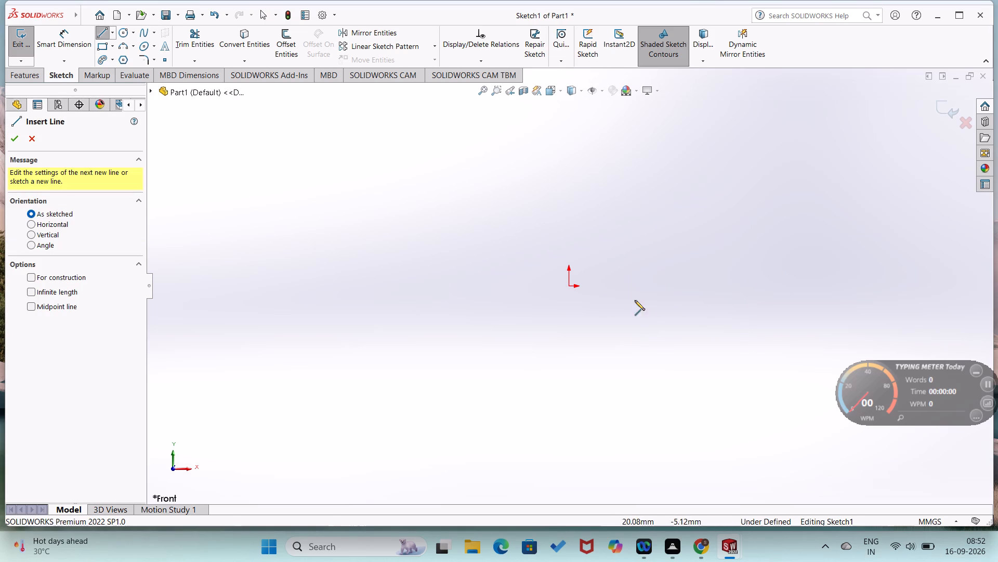
pyautogui.click(568, 285)
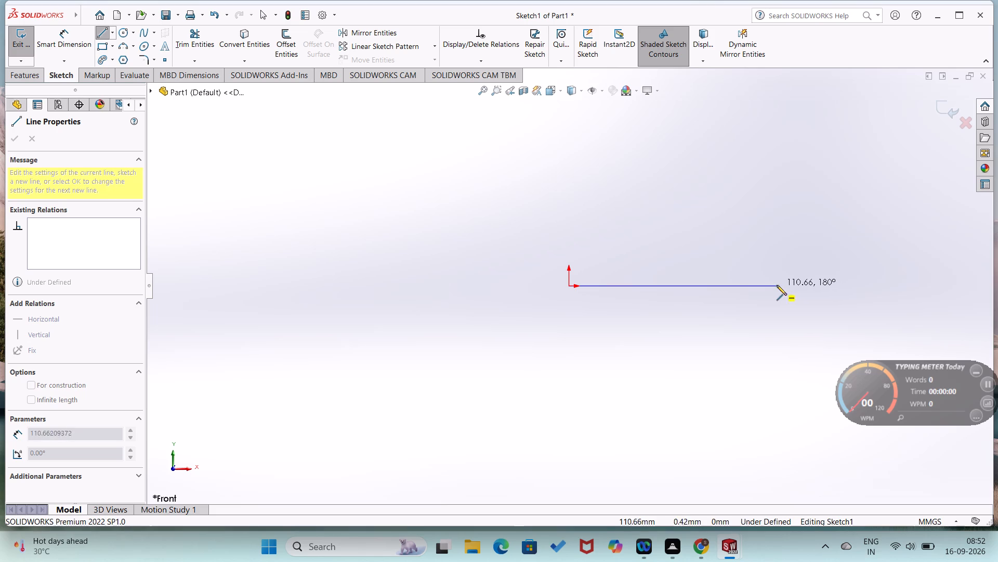
pyautogui.click(757, 283)
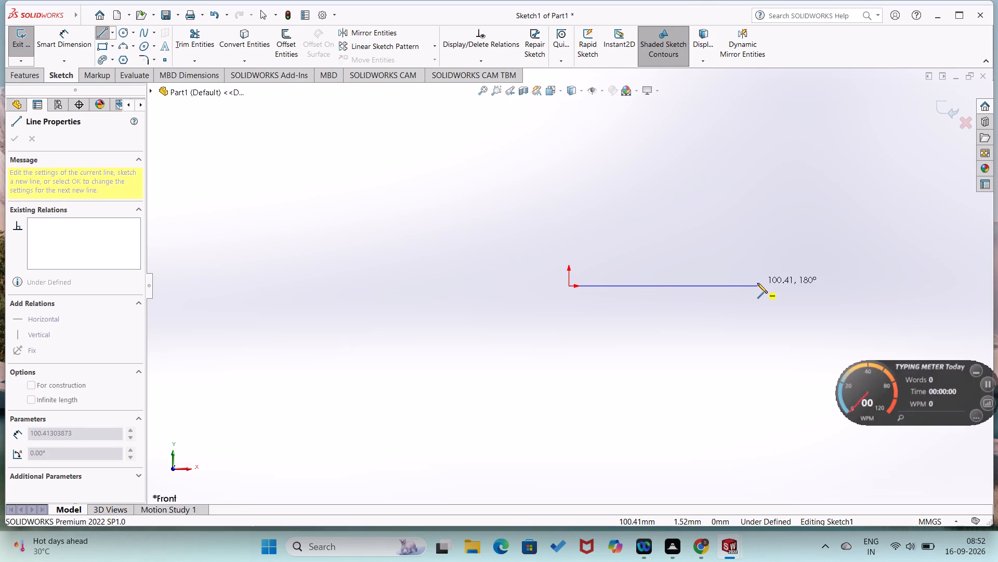
pyautogui.click(755, 163)
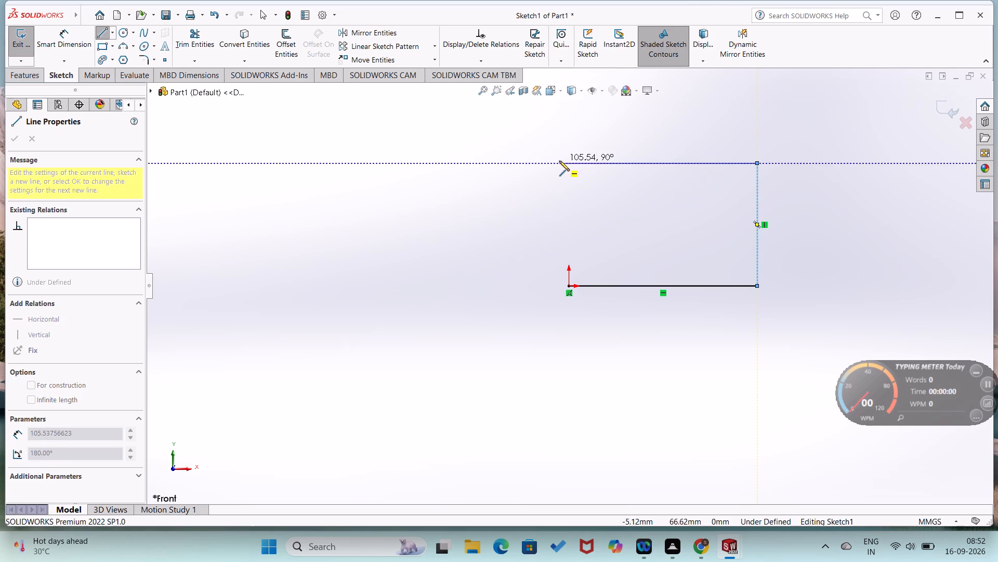
pyautogui.click(568, 161)
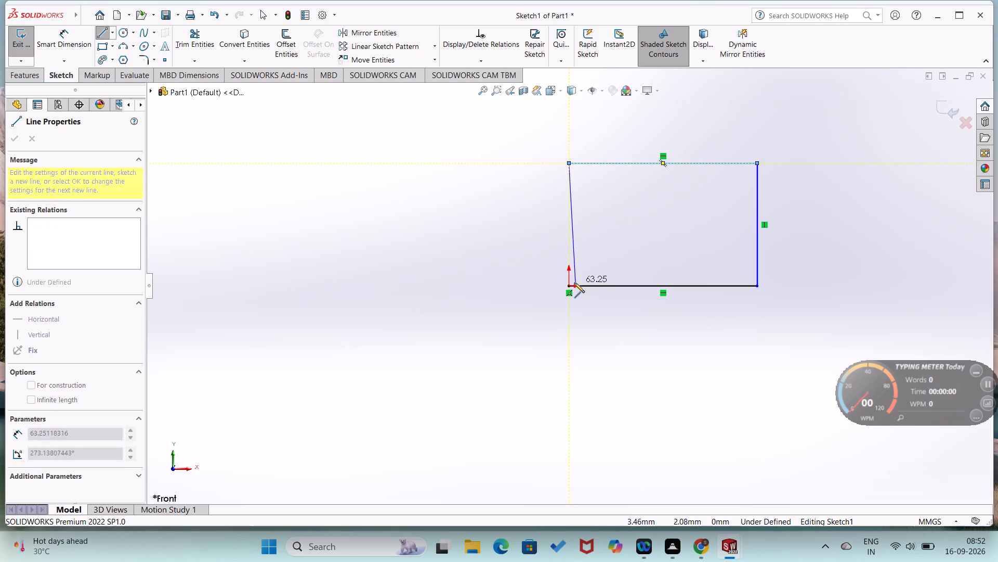
pyautogui.click(567, 285)
pyautogui.rightClick(567, 285)
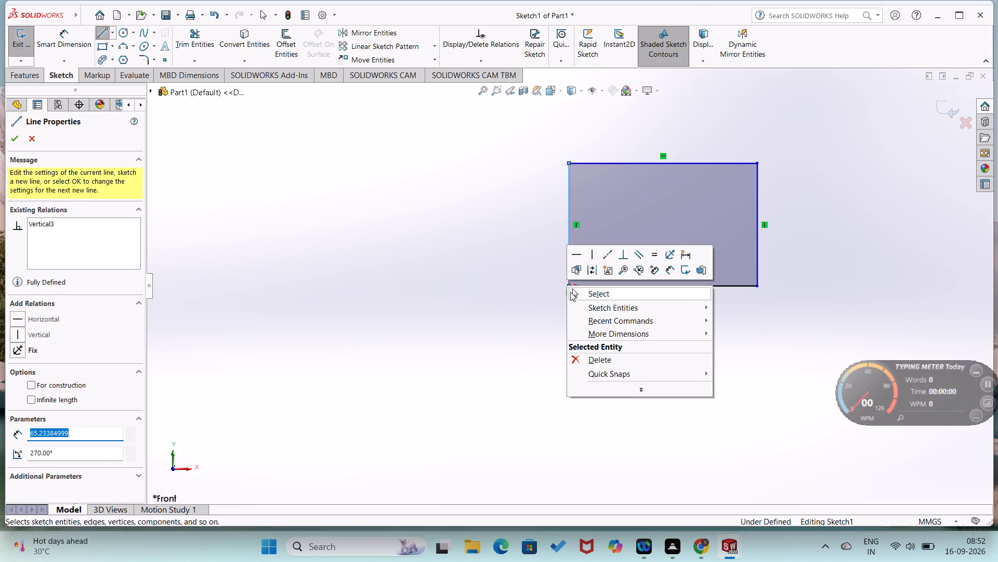
pyautogui.click(570, 292)
# Dimension the rectangle to 62 mm along the bottom edge and 50 mm along the right edge.
pyautogui.moveTo(560, 321); pyautogui.dragTo(587, 213, button='right')
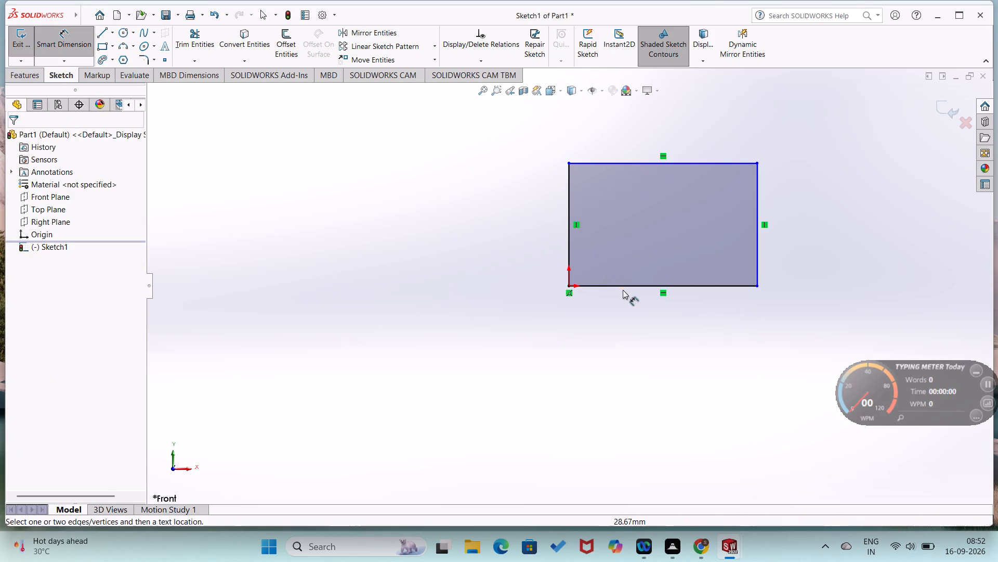
pyautogui.click(630, 286)
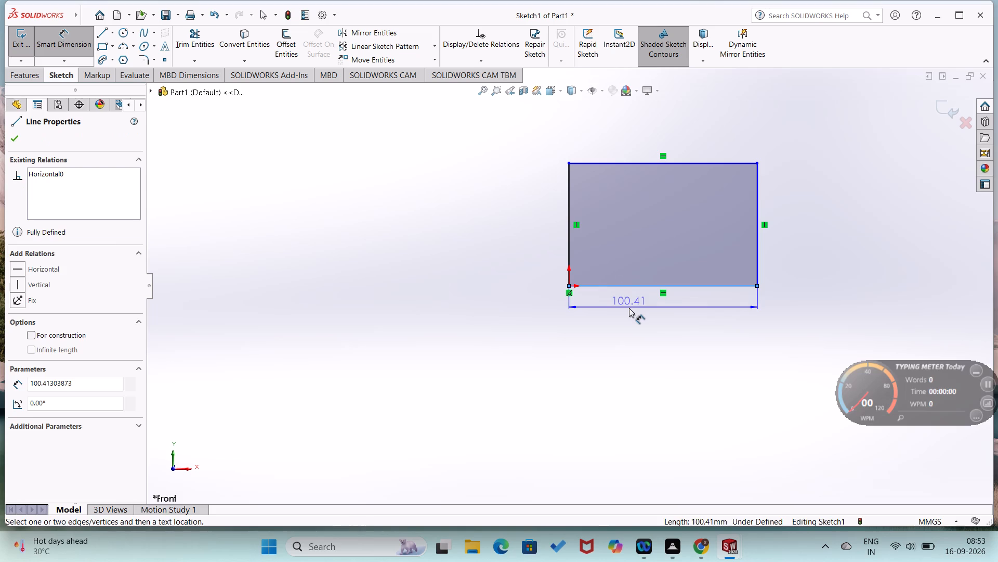
pyautogui.click(630, 309)
pyautogui.write('62')
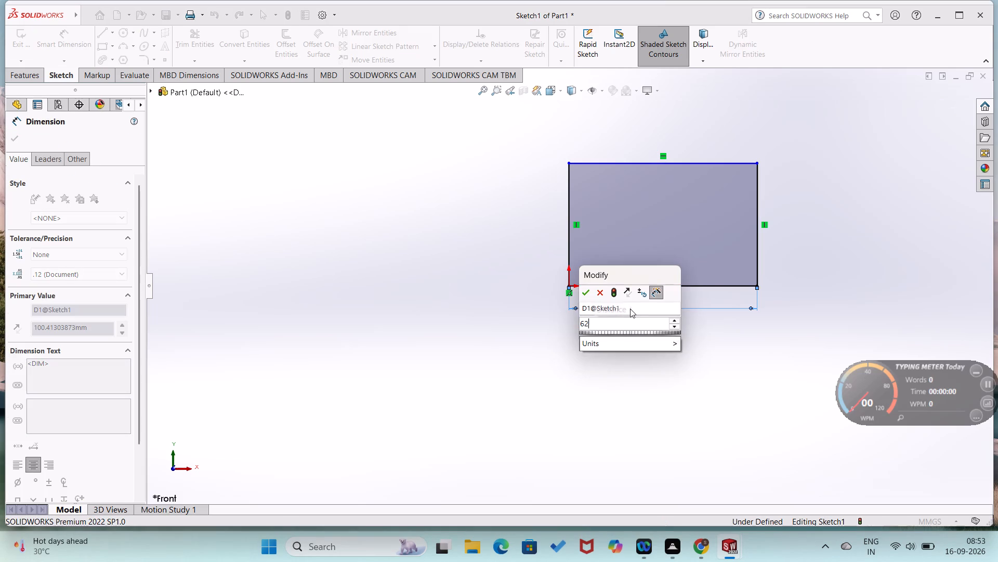
pyautogui.press('Return')
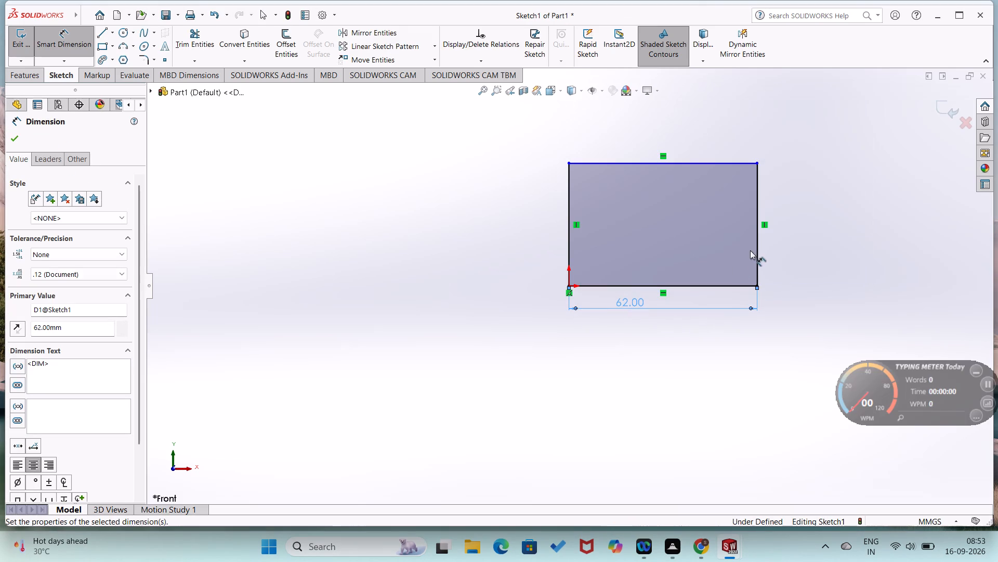
pyautogui.click(758, 244)
pyautogui.click(785, 244)
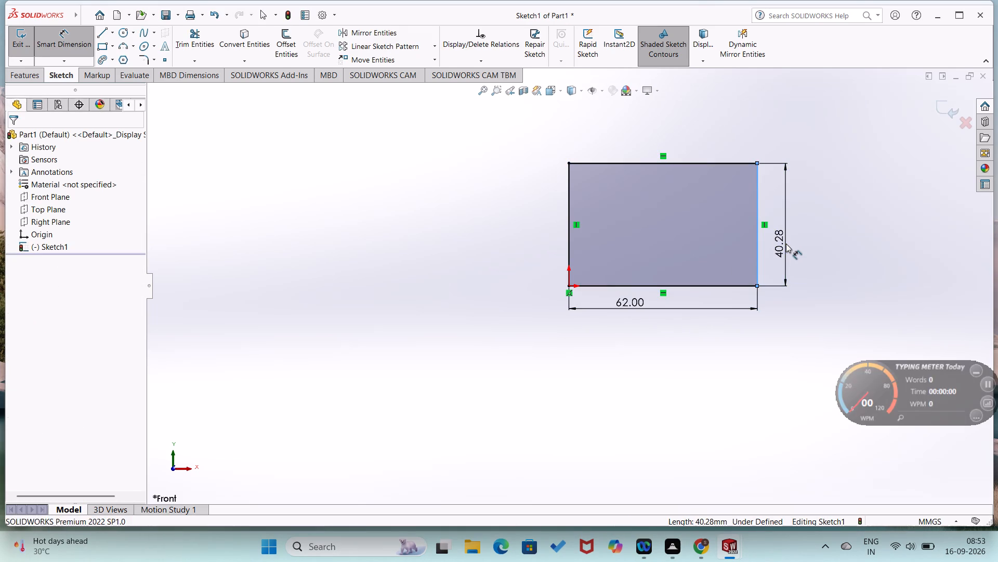
pyautogui.write('50')
pyautogui.press('Return')
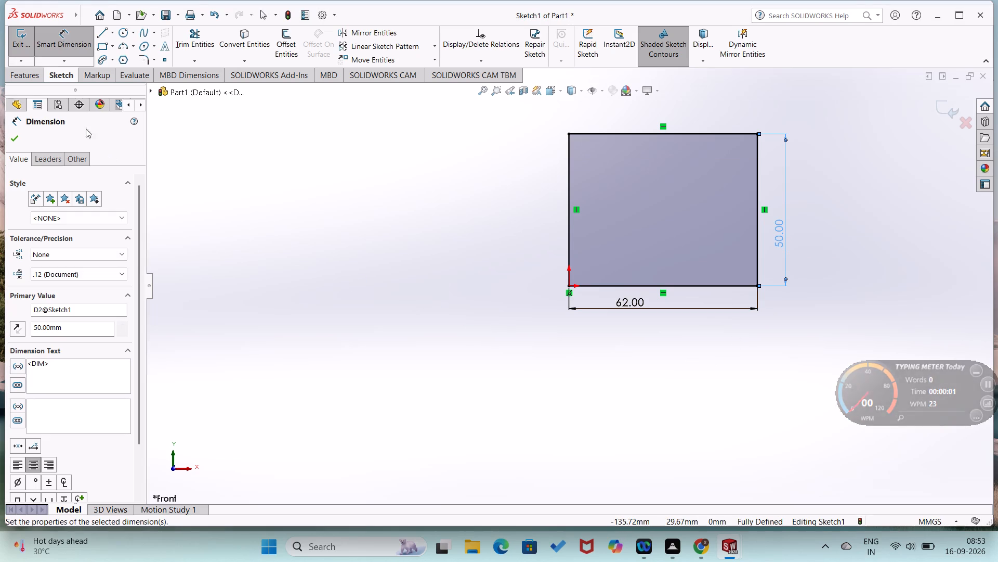
# Extrude the rectangle as a blind boss 50 mm deep.
pyautogui.click(35, 75)
pyautogui.click(25, 53)
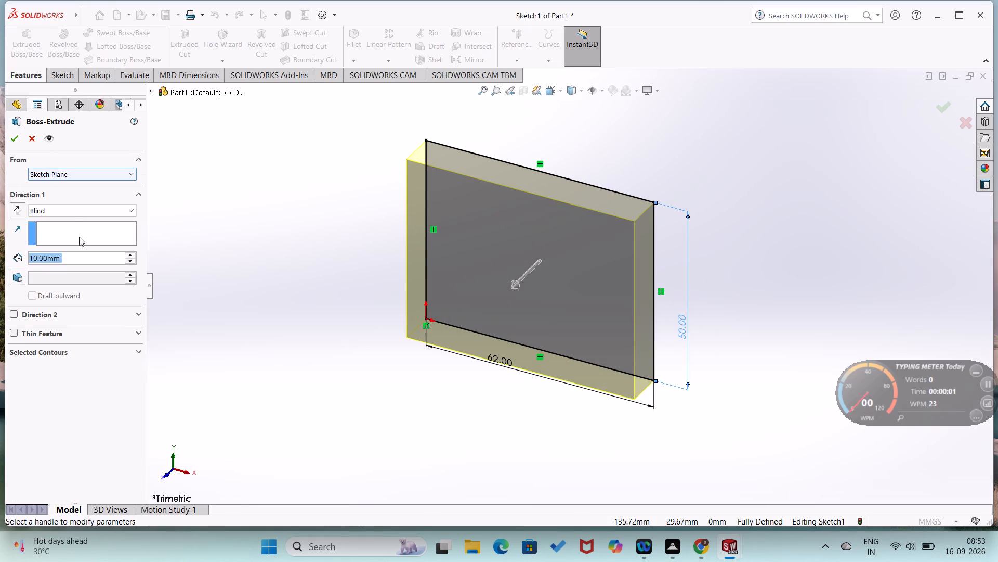
pyautogui.click(130, 257)
pyautogui.doubleClick(130, 257)
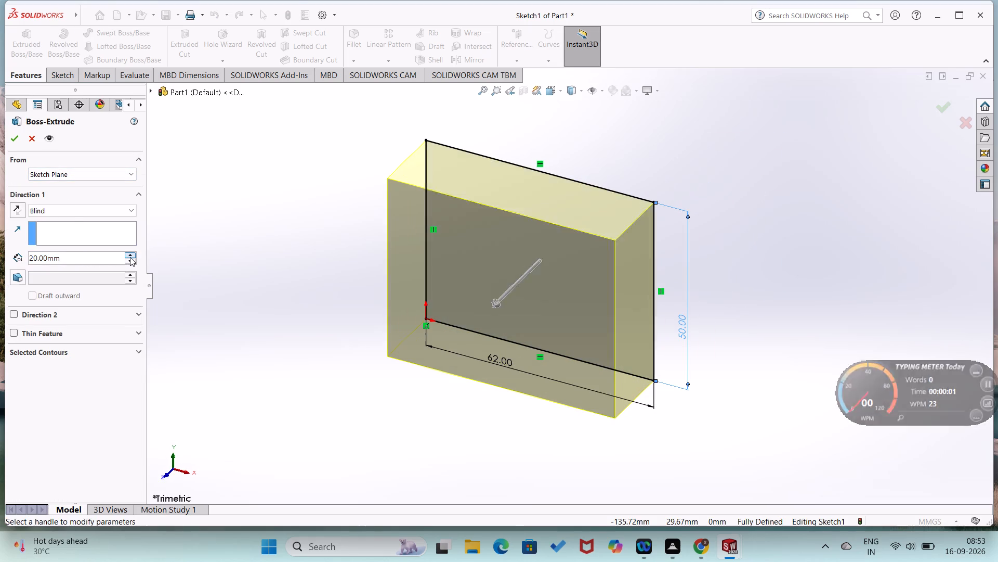
pyautogui.click(130, 257)
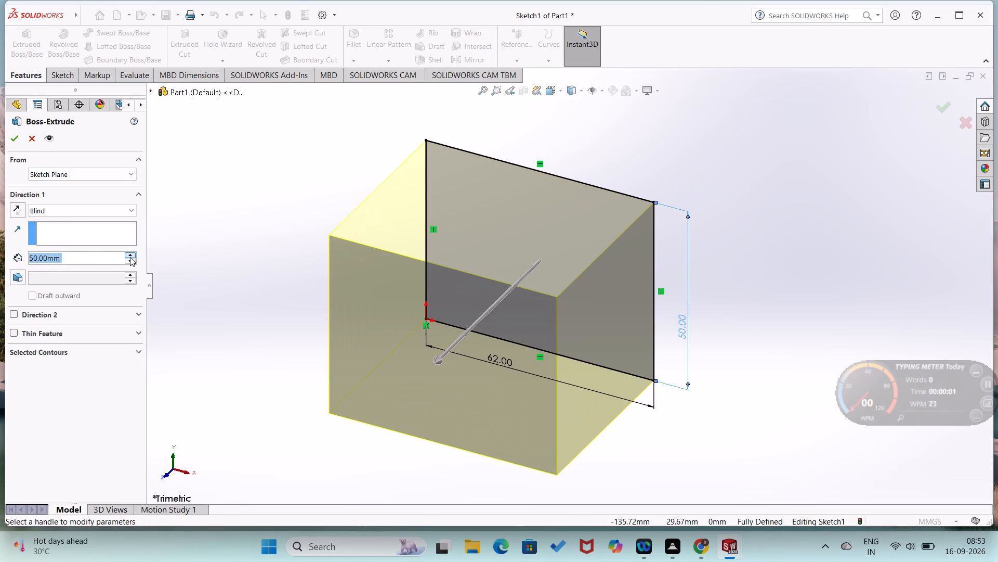
pyautogui.click(16, 136)
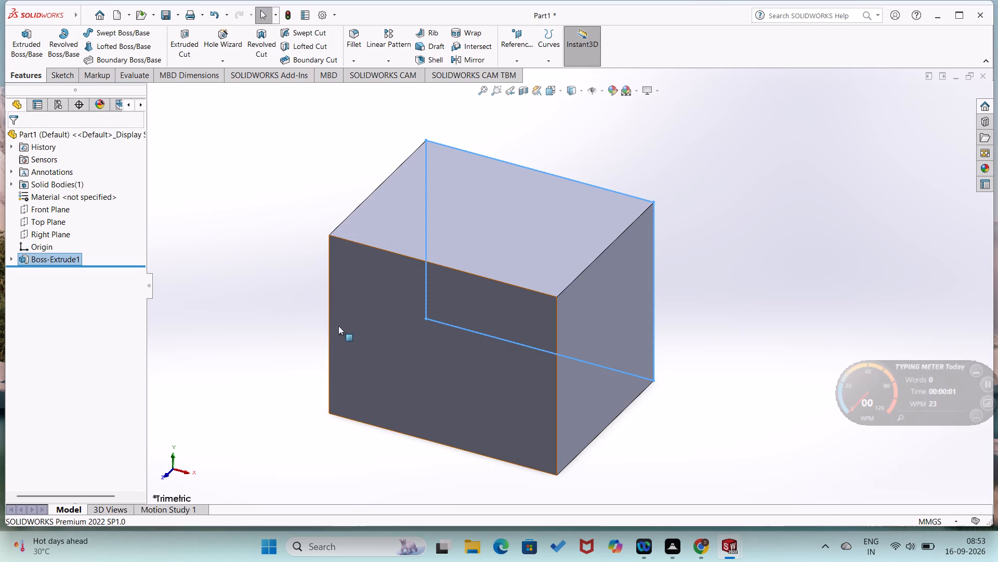
# Open a new sketch on the block's front face.
pyautogui.click(426, 360)
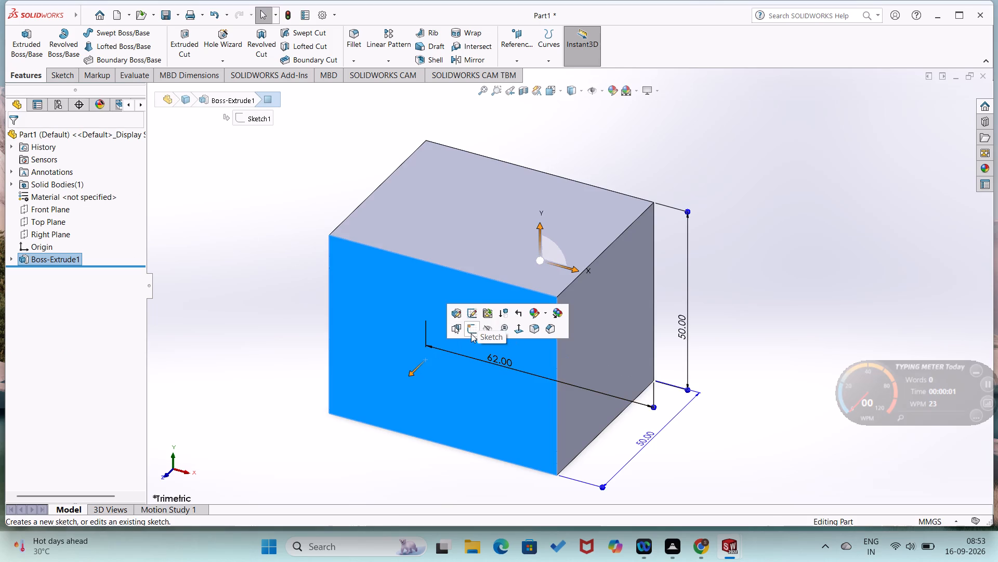
pyautogui.click(470, 335)
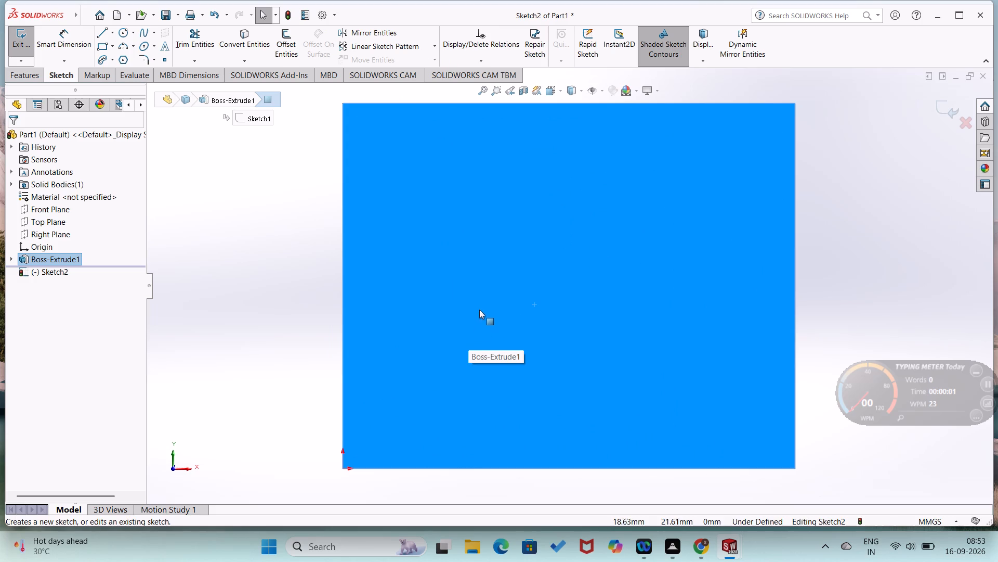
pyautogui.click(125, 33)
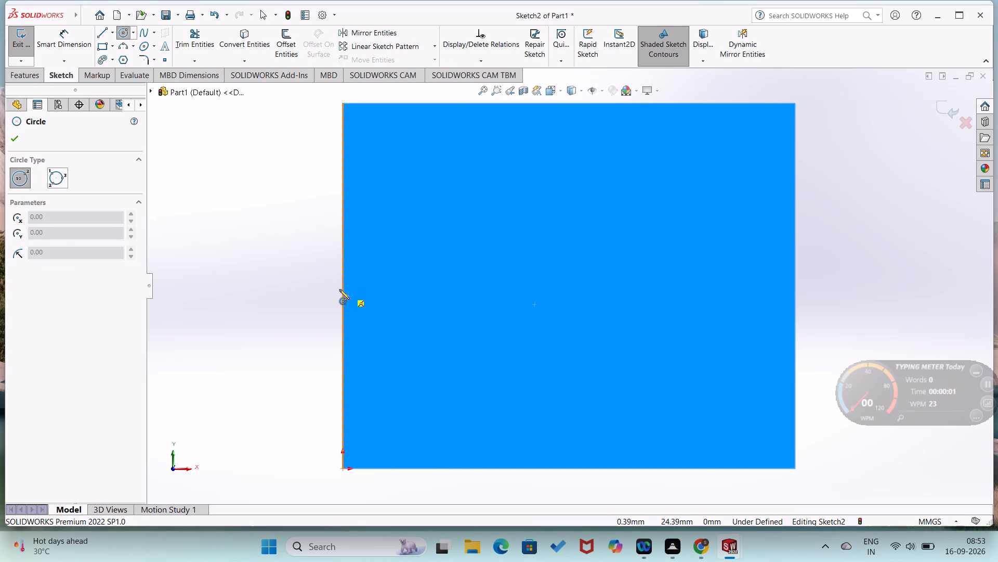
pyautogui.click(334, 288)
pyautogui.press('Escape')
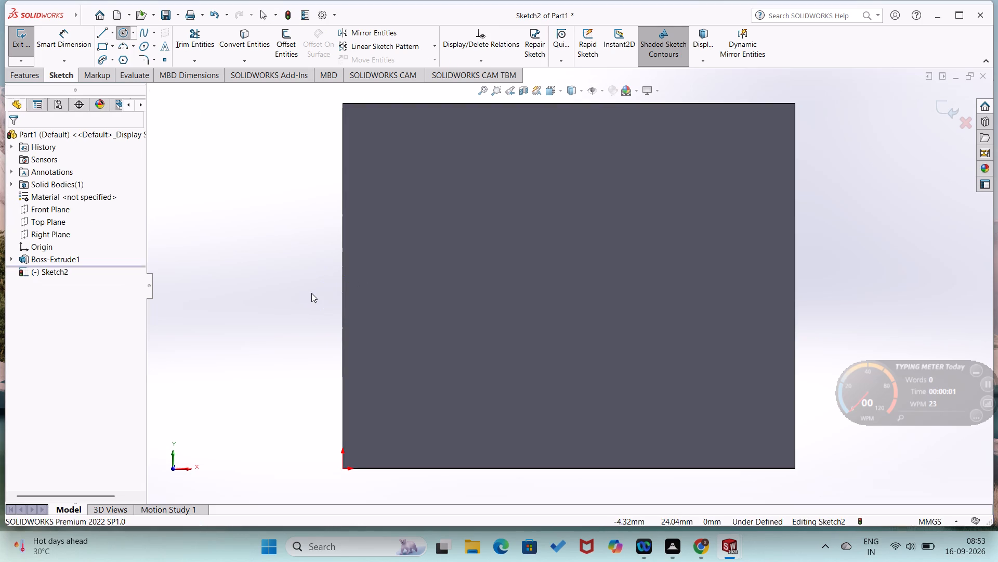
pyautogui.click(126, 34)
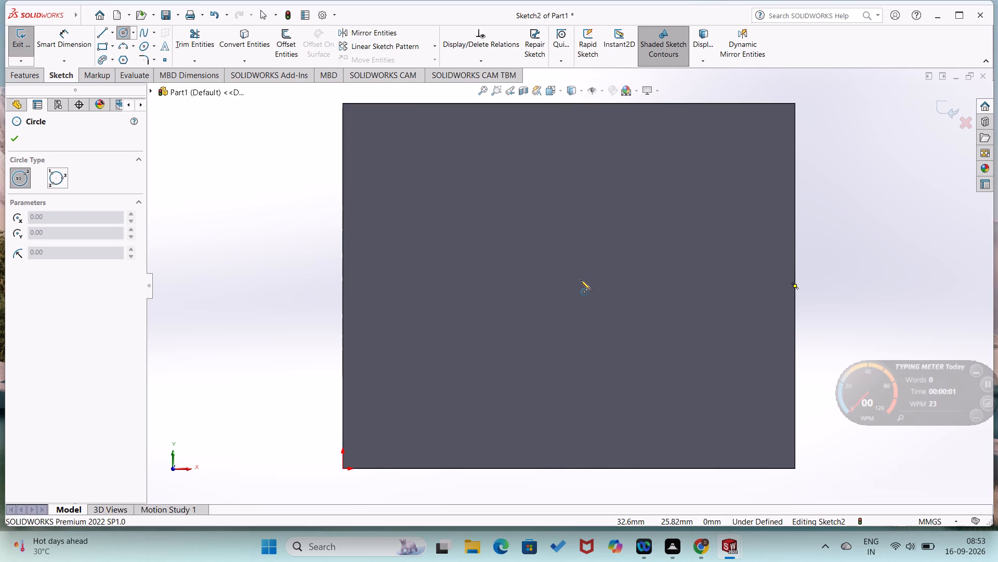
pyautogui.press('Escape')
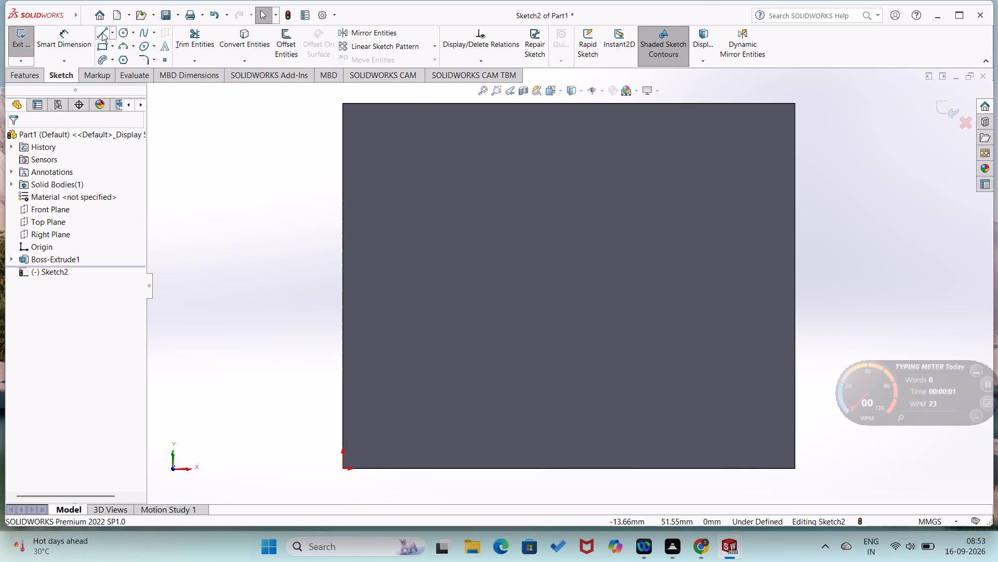
# Sketch a vertical 50 mm line on the front face from the bottom edge's midpoint to the top edge's midpoint.
pyautogui.click(102, 32)
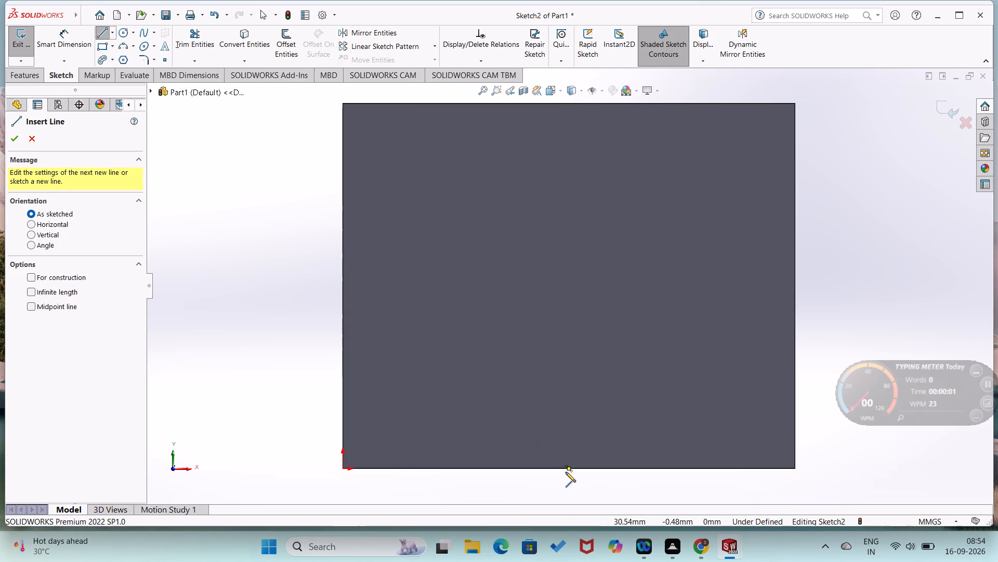
pyautogui.click(568, 467)
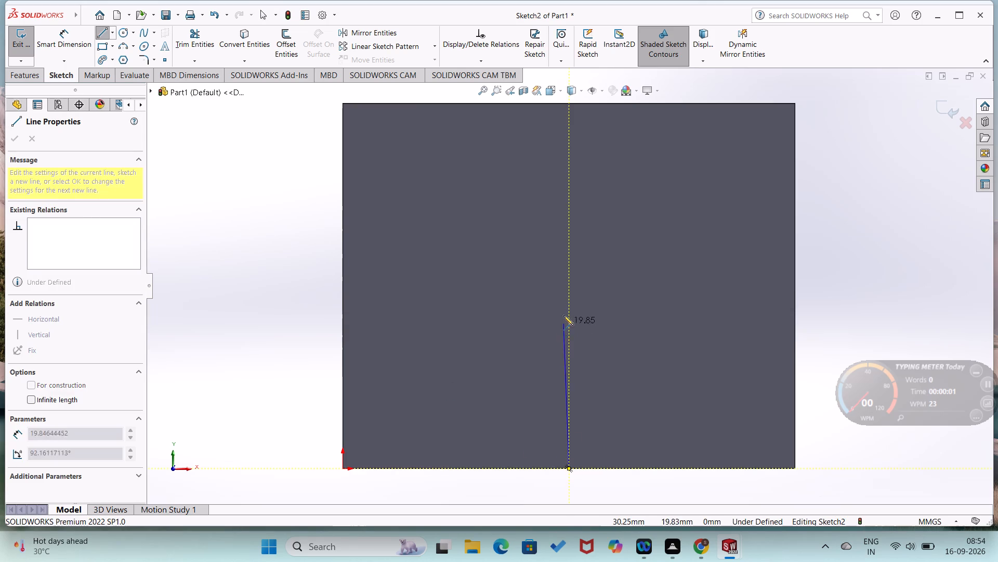
pyautogui.click(568, 100)
pyautogui.rightClick(571, 122)
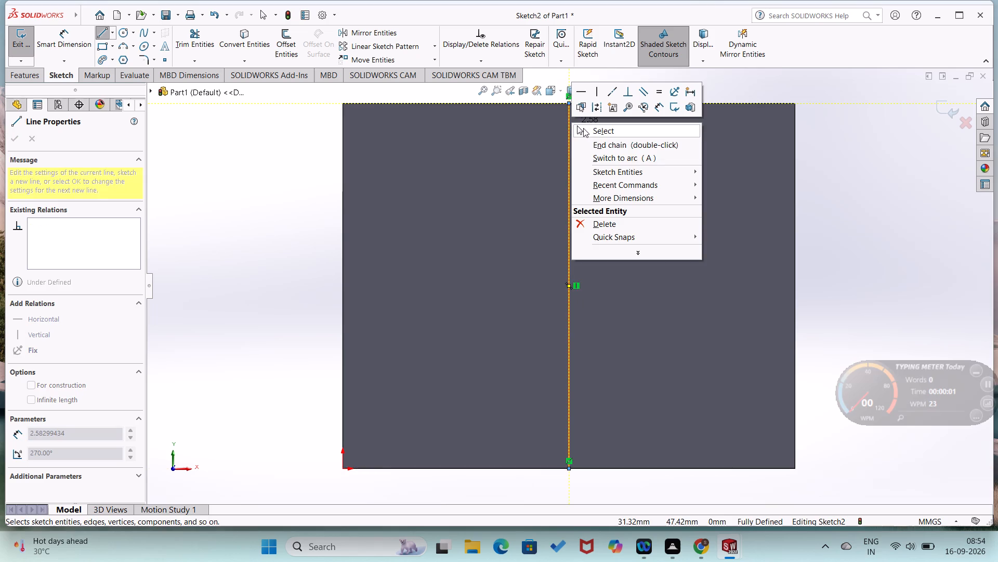
pyautogui.click(586, 129)
pyautogui.rightClick(566, 158)
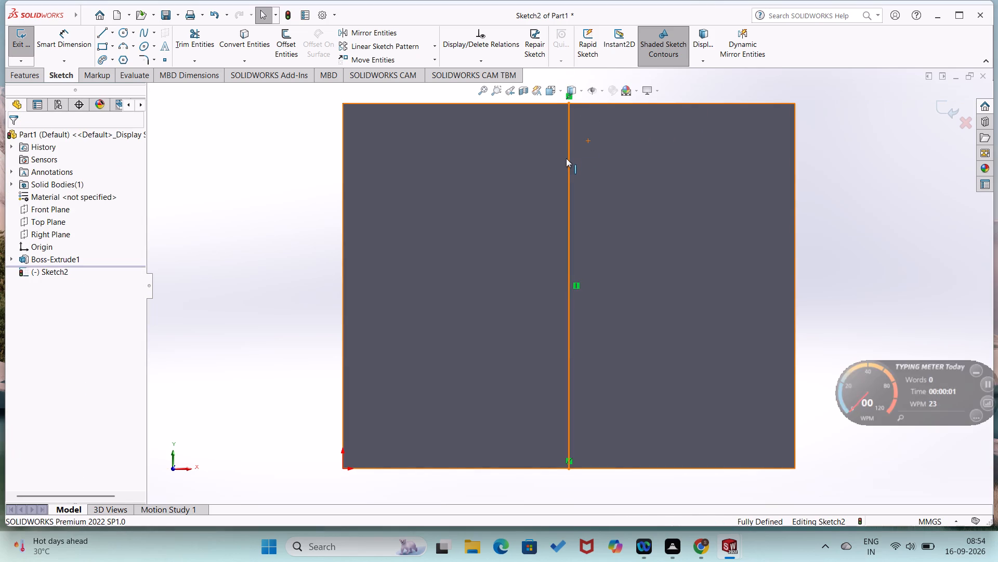
# Convert the vertical midline on the front face to construction geometry.
pyautogui.click(594, 142)
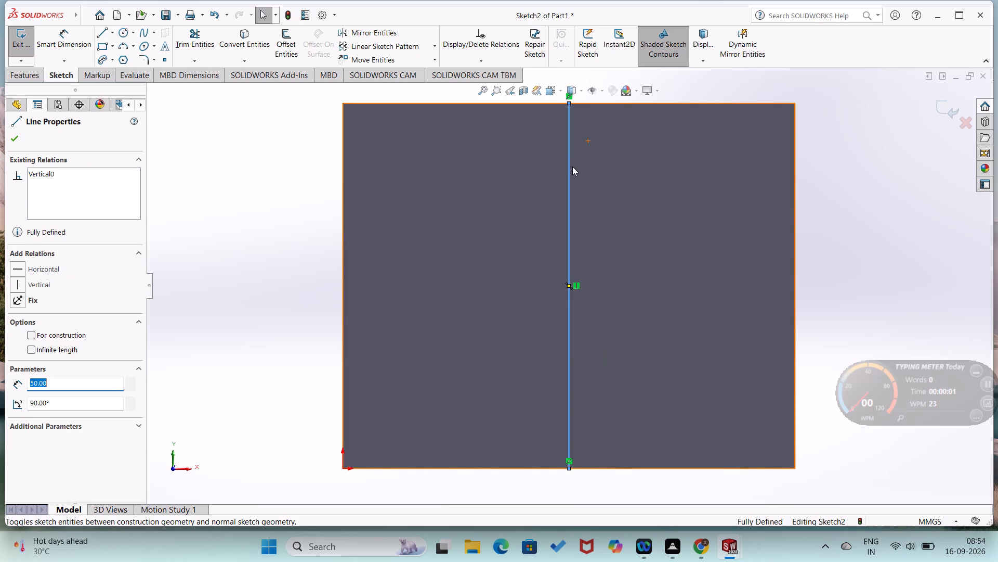
pyautogui.click(568, 168)
pyautogui.click(295, 243)
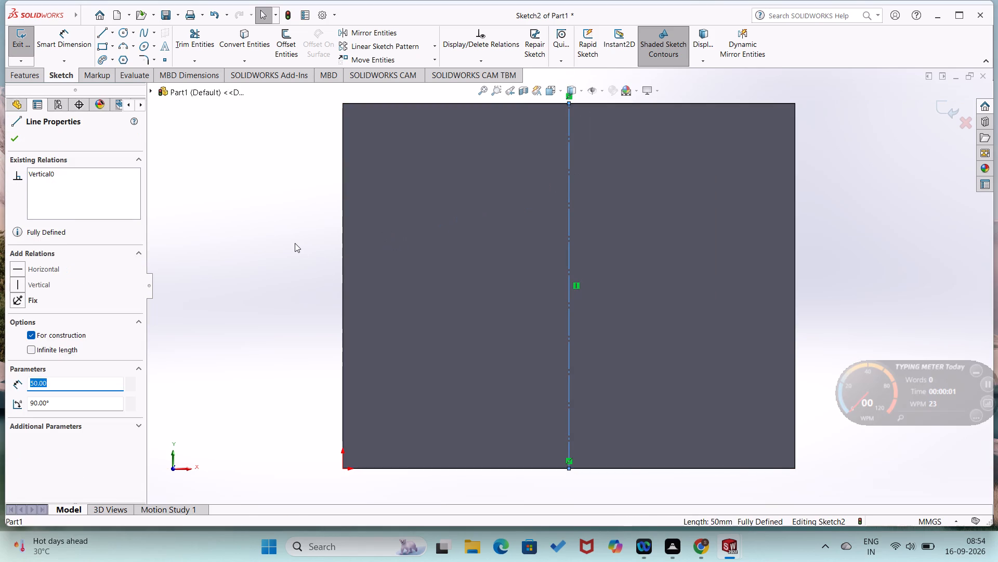
# Sketch a horizontal 62 mm line across the front face from the left edge's midpoint to the right edge's midpoint.
pyautogui.click(122, 31)
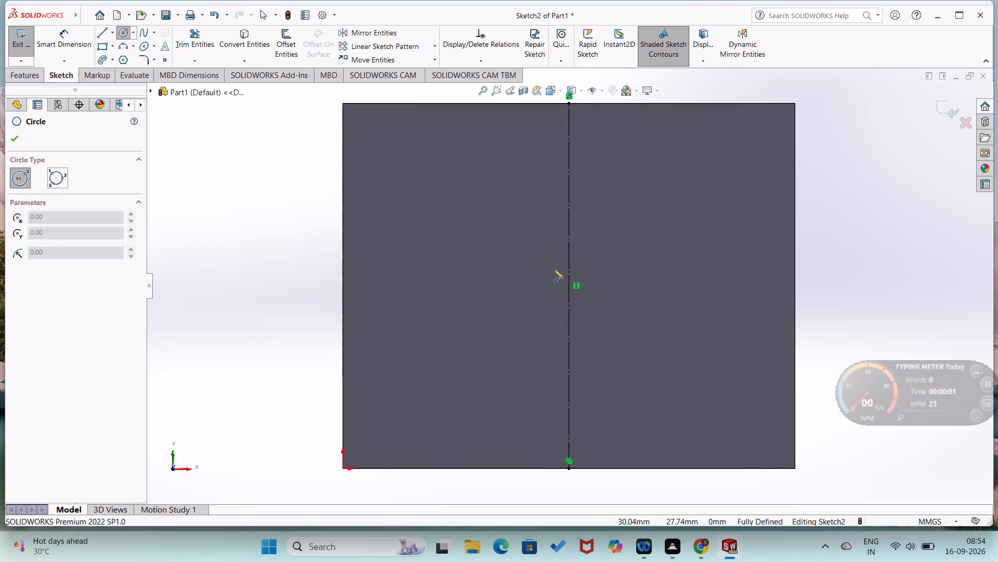
pyautogui.click(103, 32)
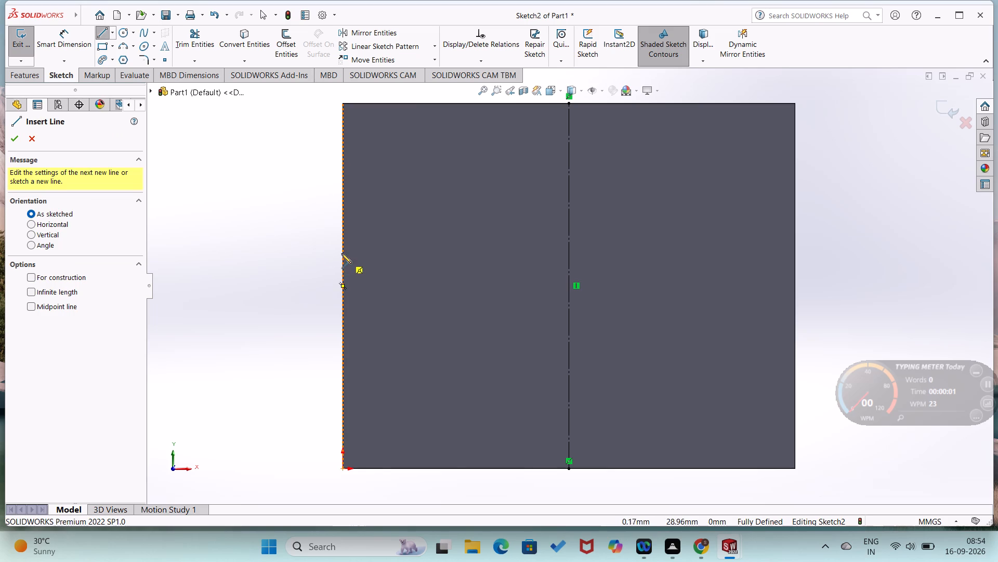
pyautogui.click(342, 286)
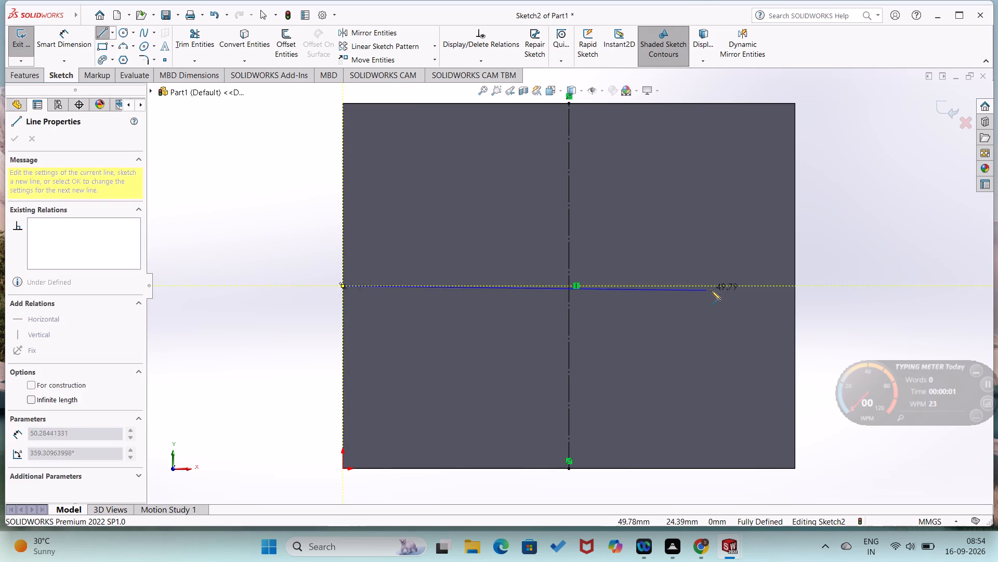
pyautogui.click(795, 286)
pyautogui.rightClick(747, 312)
pyautogui.click(754, 318)
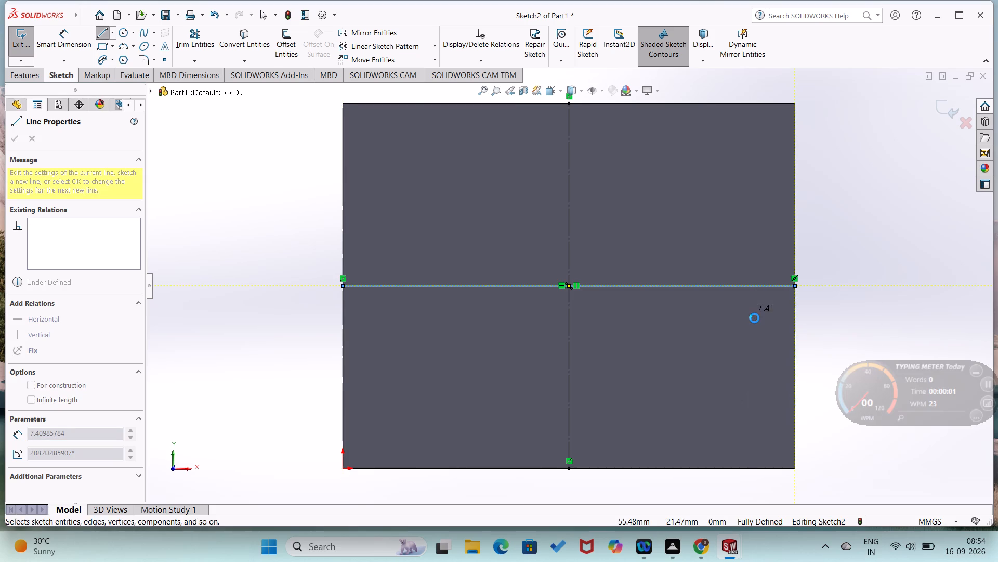
# Convert the horizontal midline on the front face to construction geometry.
pyautogui.rightClick(724, 302)
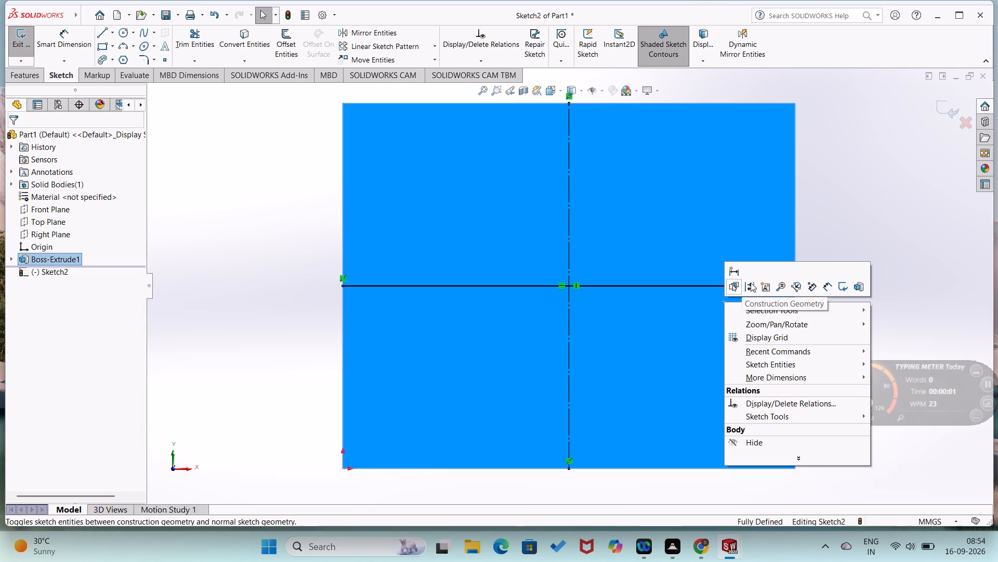
pyautogui.click(752, 283)
pyautogui.click(741, 286)
pyautogui.click(191, 246)
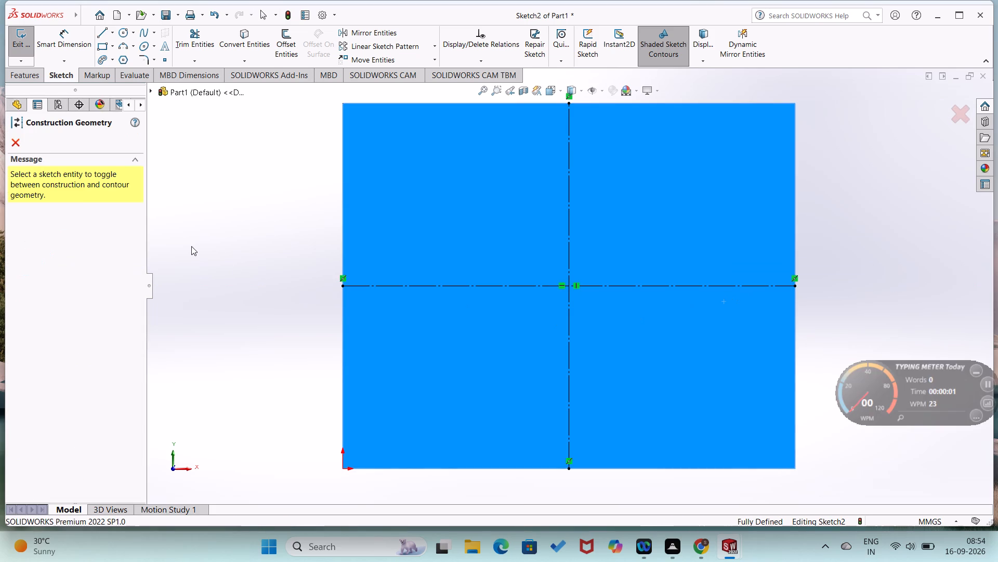
pyautogui.click(239, 241)
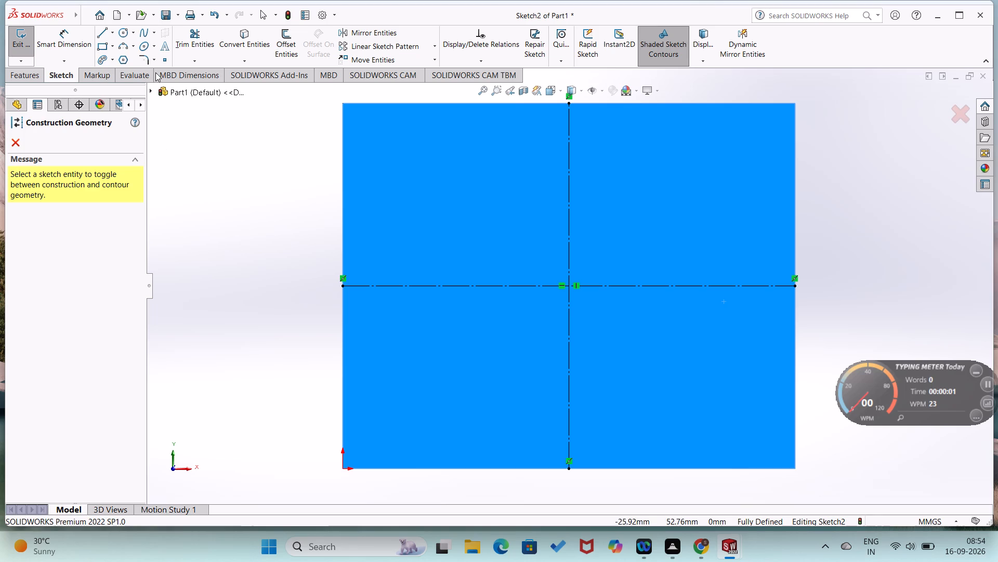
# Sketch a circle centred where the two construction lines cross and dimension its diameter to 20 mm.
pyautogui.click(126, 32)
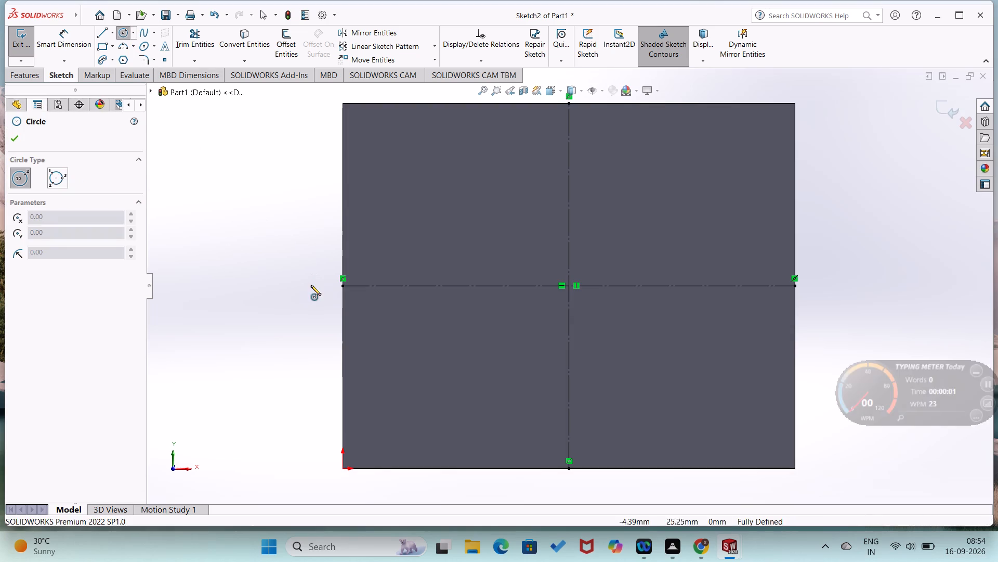
pyautogui.click(569, 286)
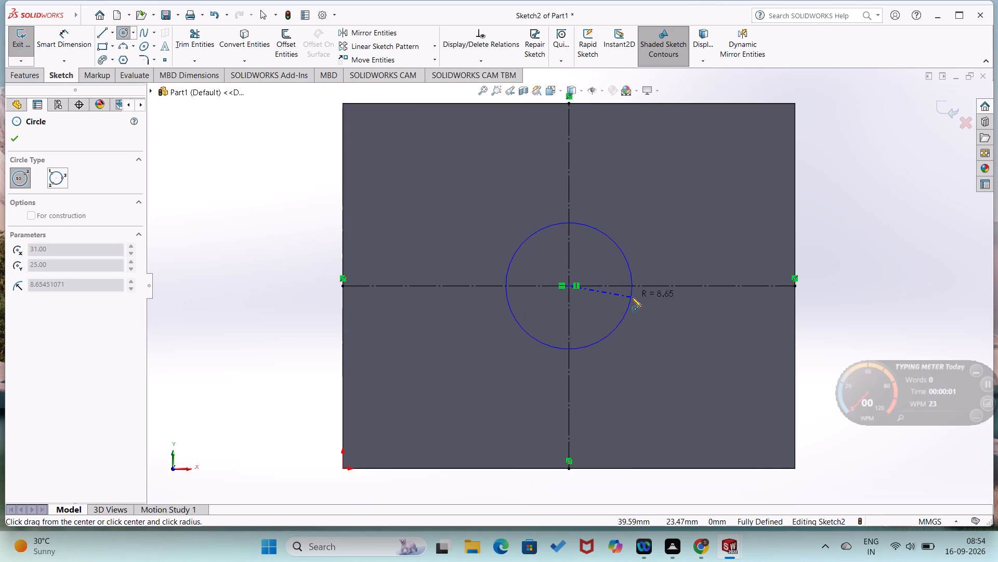
pyautogui.write('10')
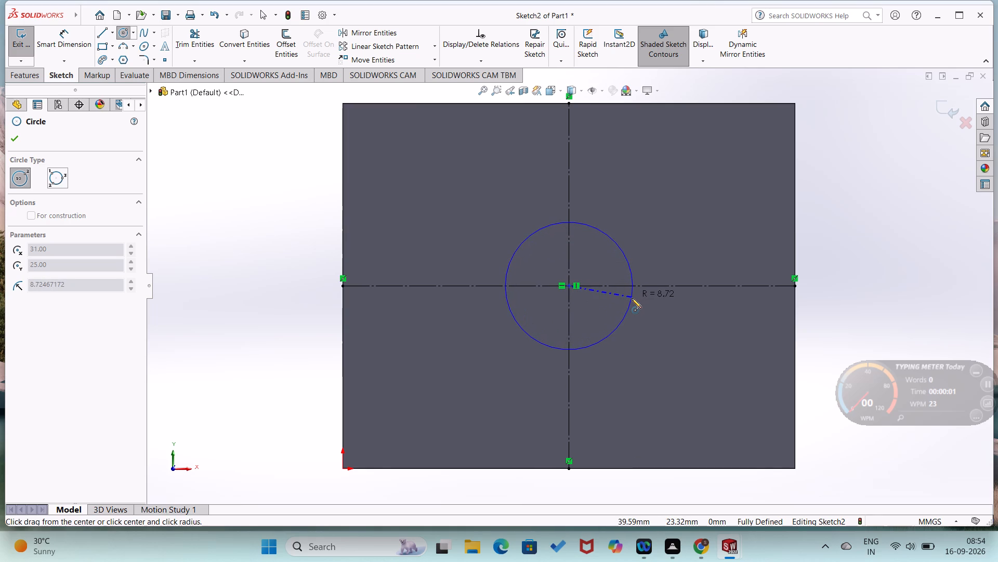
pyautogui.click(641, 304)
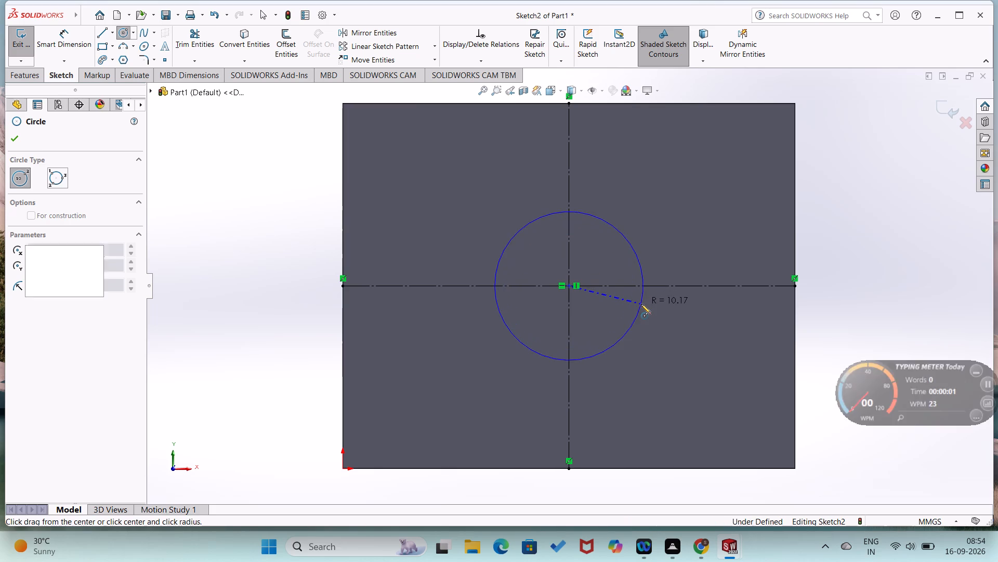
pyautogui.moveTo(676, 340); pyautogui.dragTo(675, 270, button='right')
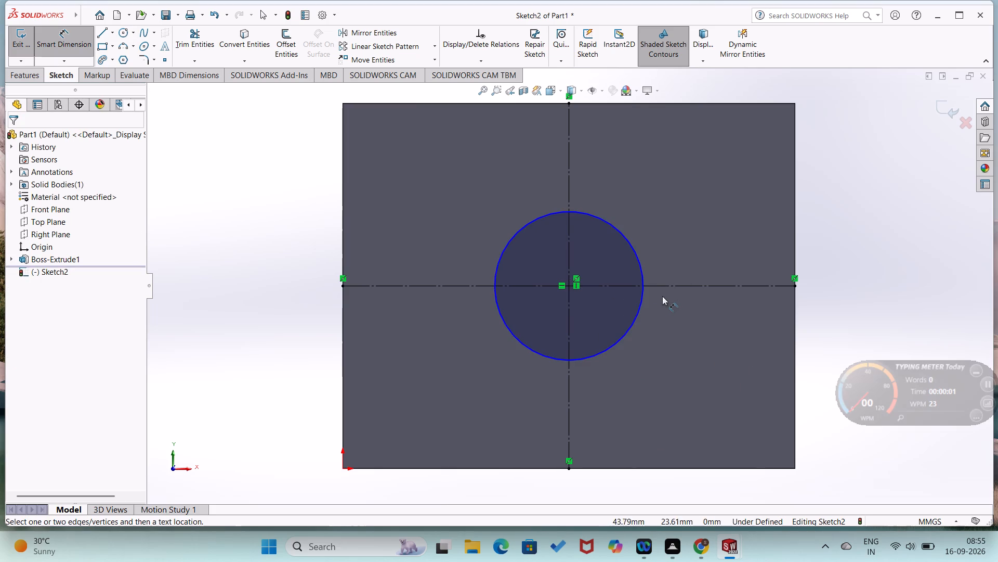
pyautogui.click(640, 308)
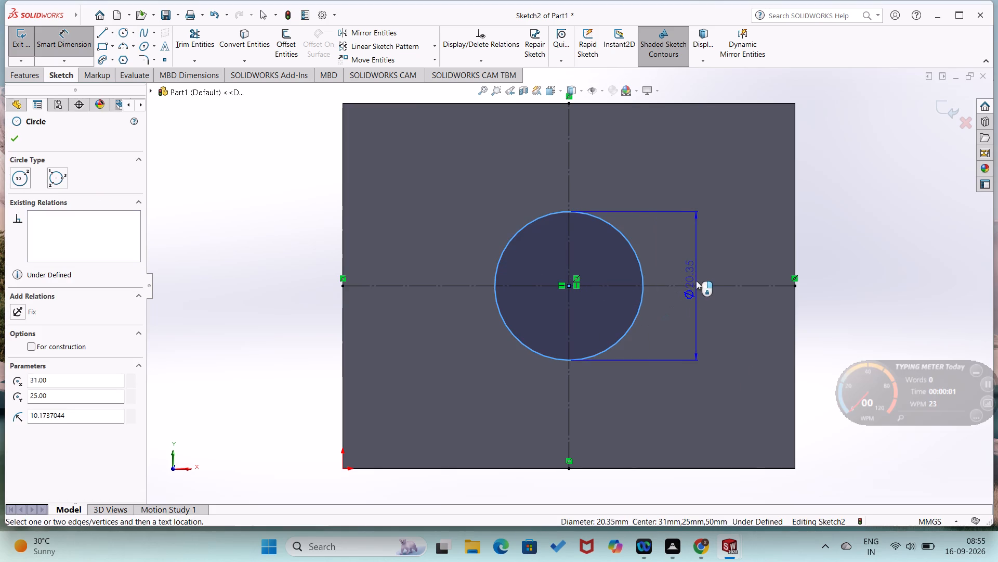
pyautogui.click(700, 279)
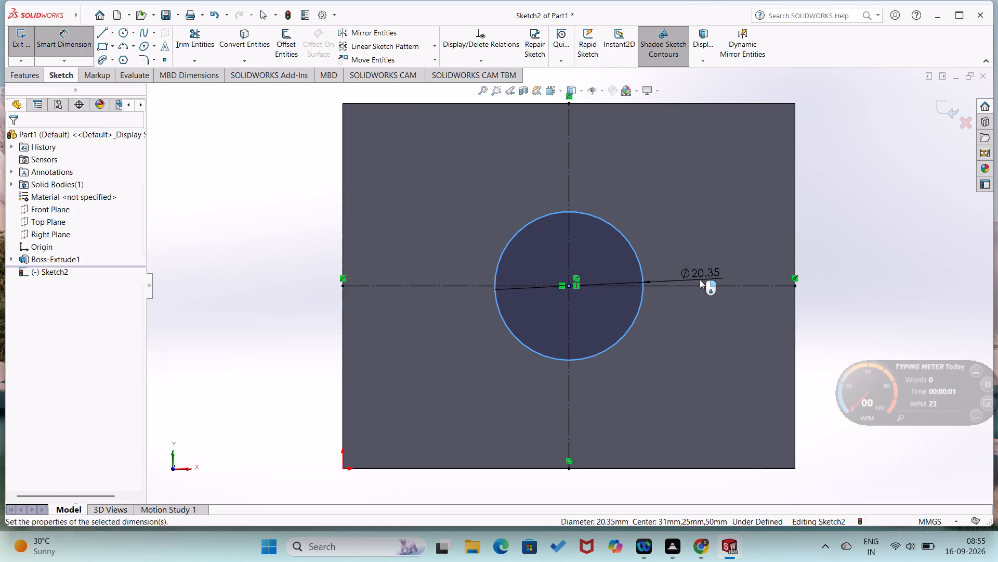
pyautogui.write('20')
pyautogui.press('Return')
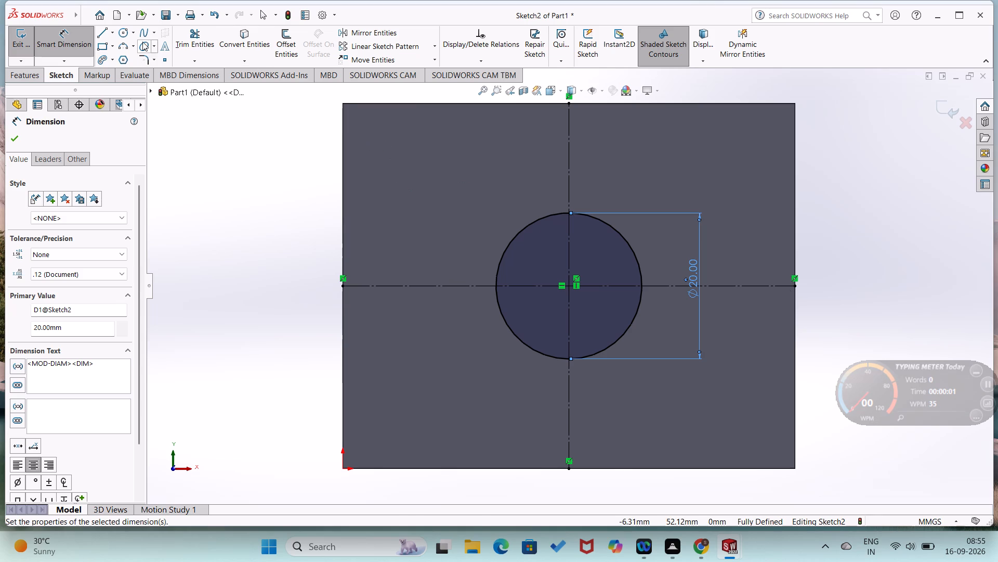
# Sketch a circle centred on the midpoint of the front face's right edge and dimension its diameter to 34 mm.
pyautogui.click(126, 30)
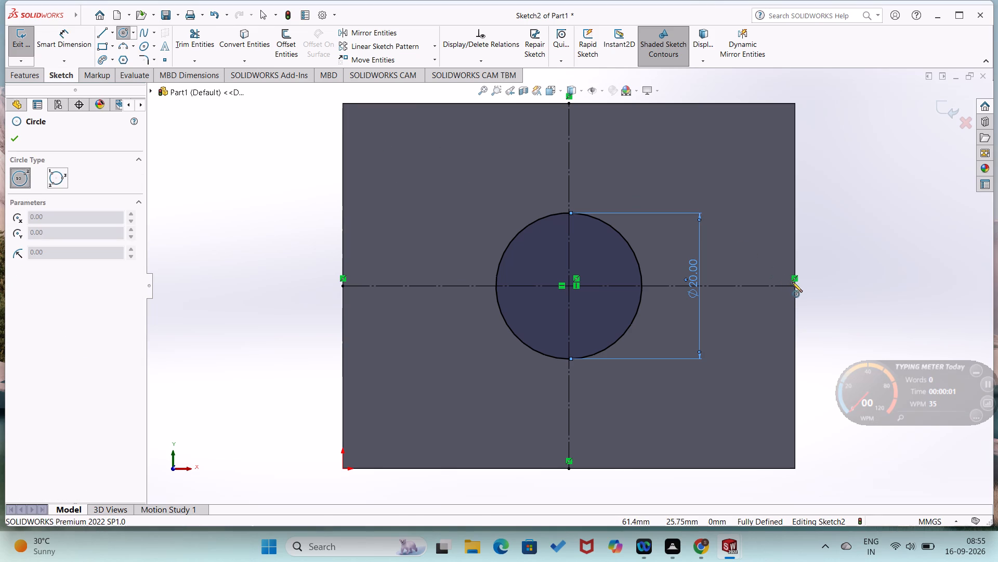
pyautogui.click(795, 286)
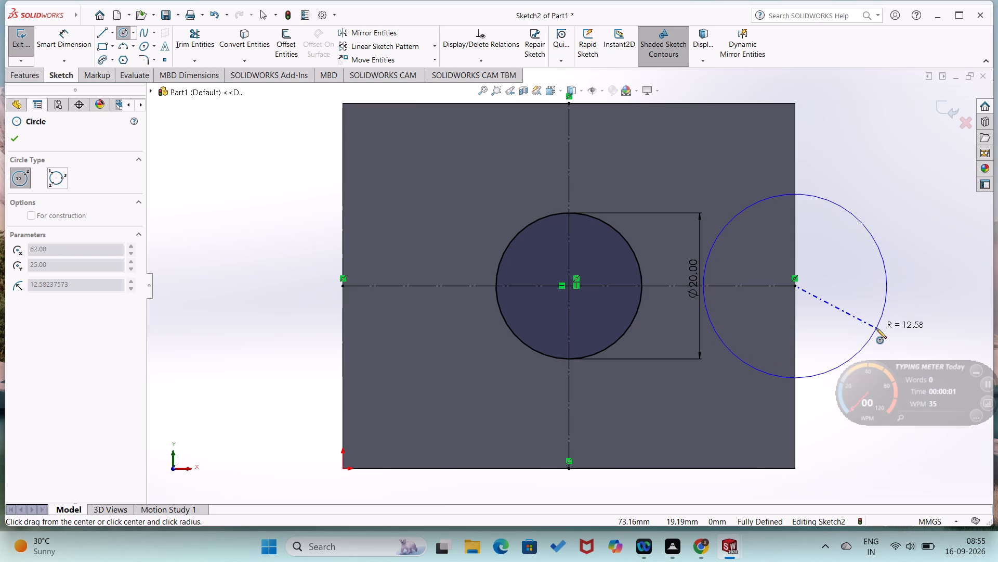
pyautogui.click(879, 328)
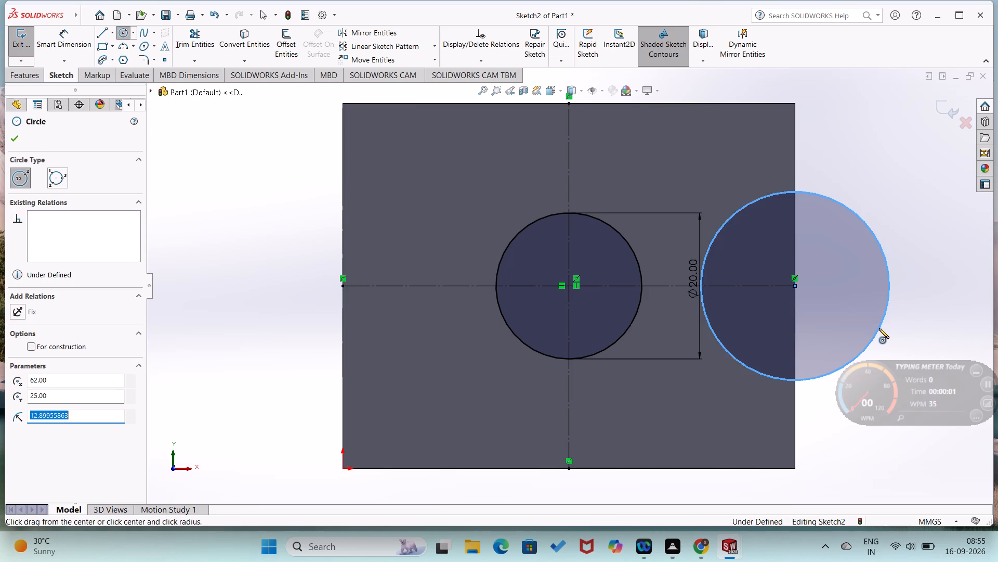
pyautogui.moveTo(901, 292); pyautogui.dragTo(889, 225, button='right')
pyautogui.click(888, 282)
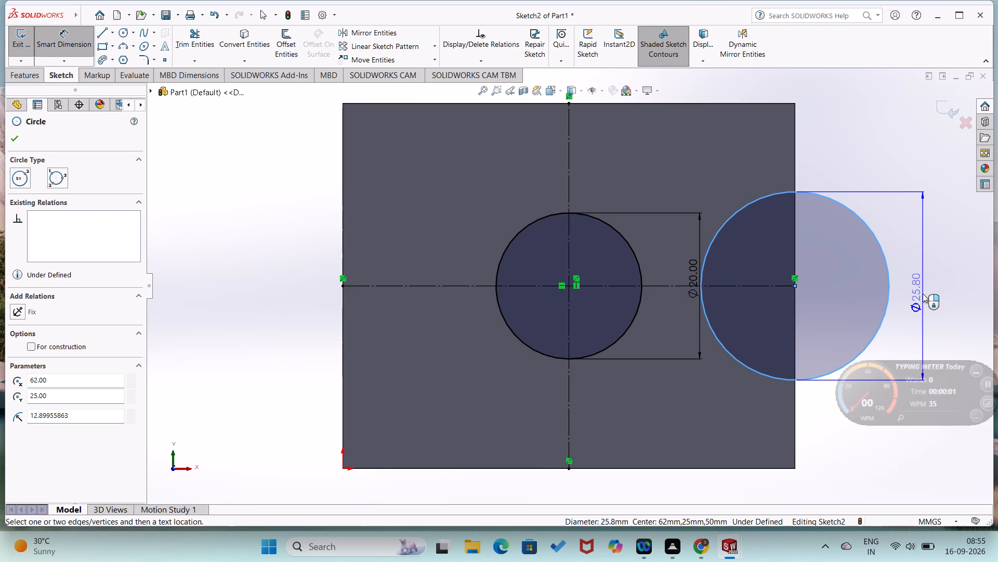
pyautogui.click(923, 293)
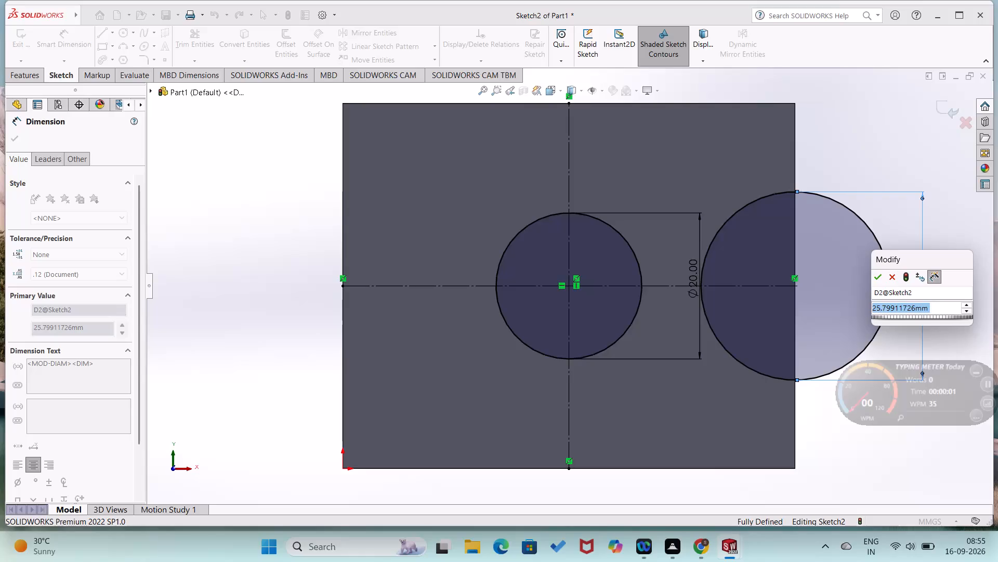
pyautogui.write('34')
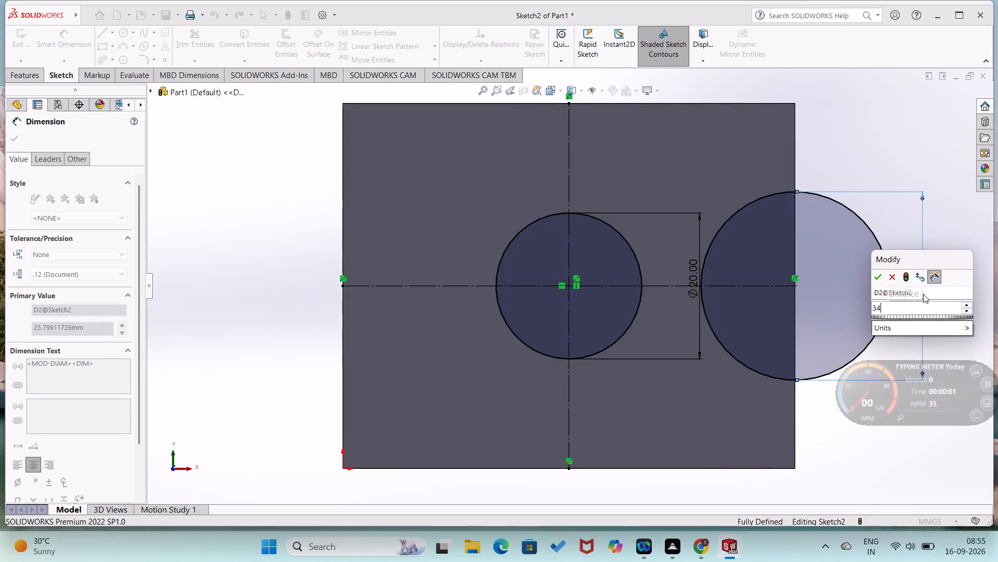
pyautogui.press('Return')
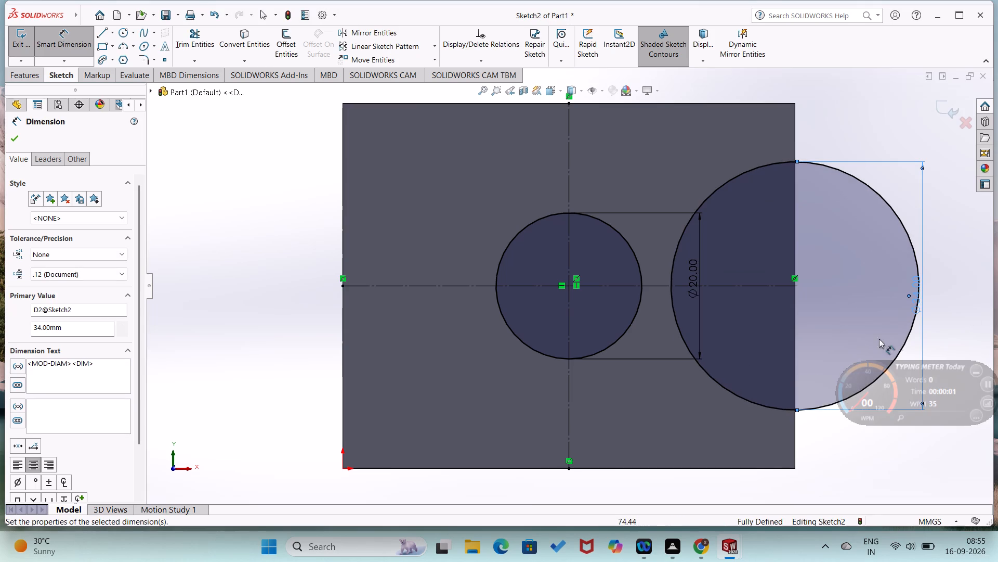
# Reposition the 20 mm diameter dimension closer to its circle and the 34 mm dimension clear of the right-hand circle's outline.
pyautogui.moveTo(695, 312); pyautogui.dragTo(673, 320)
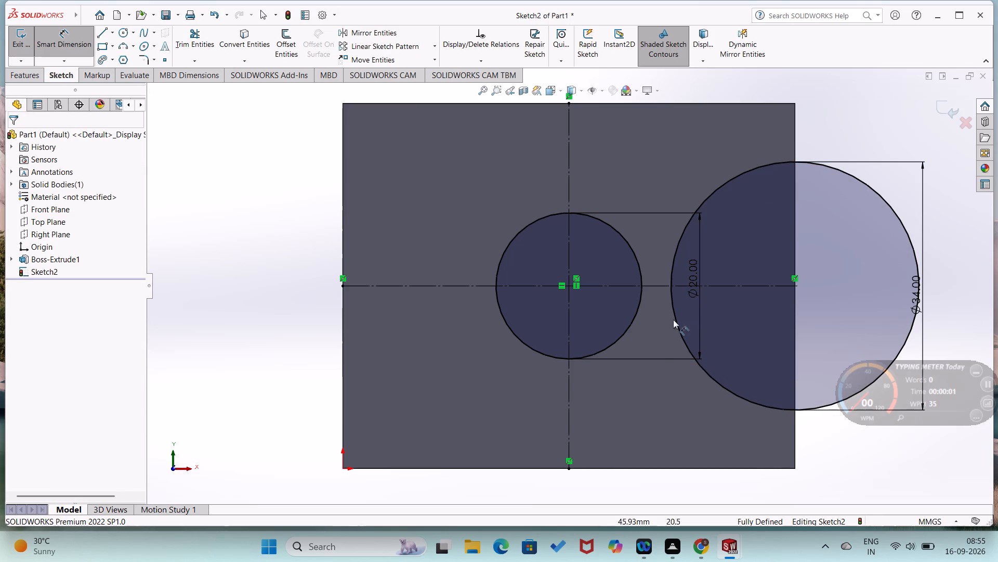
pyautogui.moveTo(673, 320); pyautogui.dragTo(646, 353)
pyautogui.moveTo(651, 360); pyautogui.dragTo(600, 361)
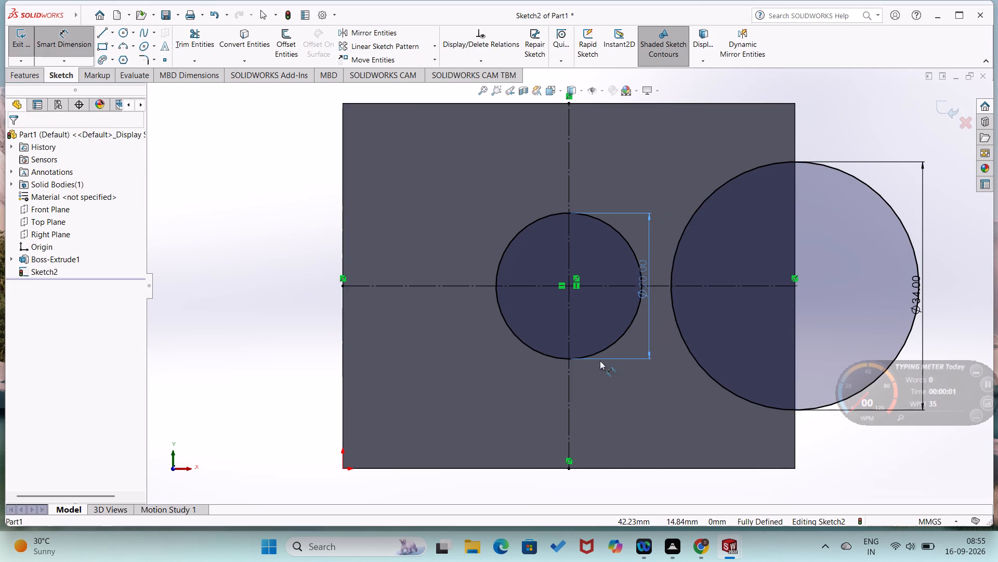
pyautogui.moveTo(600, 361); pyautogui.dragTo(608, 362)
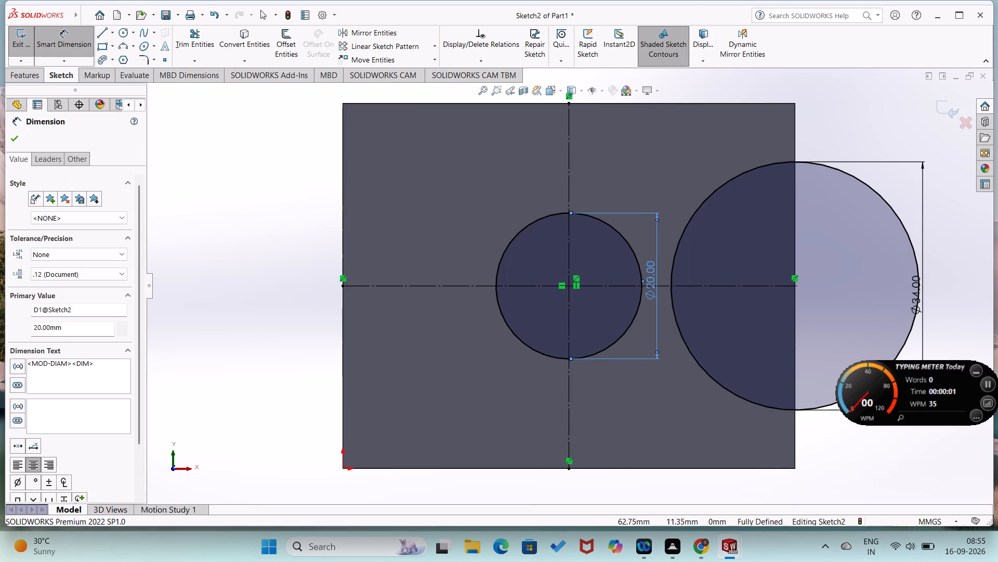
pyautogui.moveTo(918, 310); pyautogui.dragTo(931, 308)
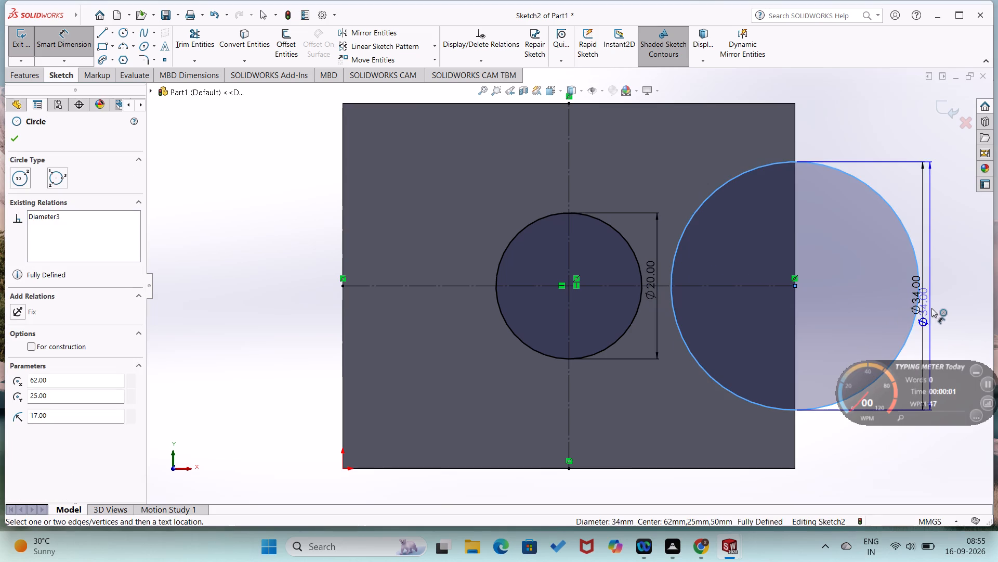
pyautogui.moveTo(931, 308); pyautogui.dragTo(943, 304)
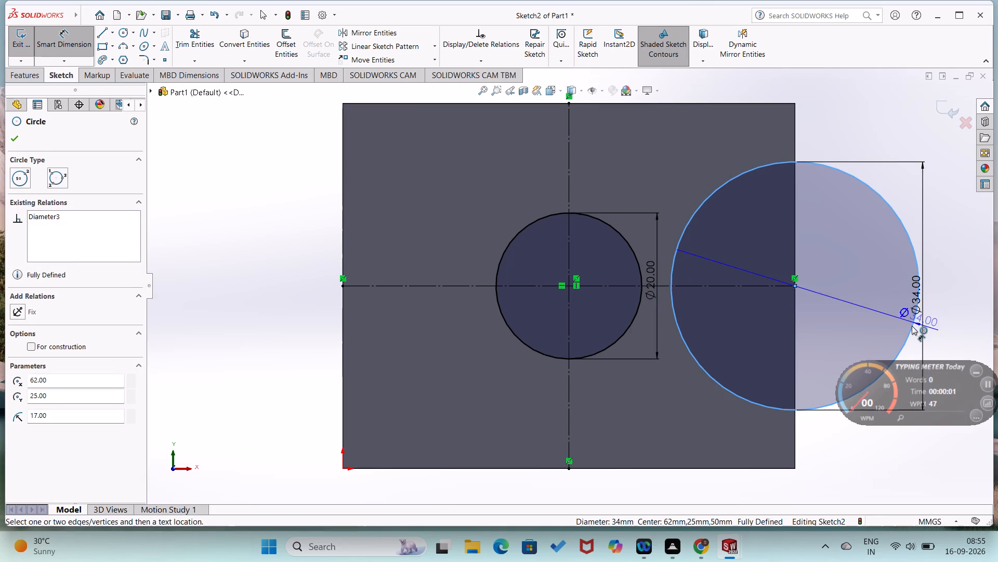
pyautogui.press('Escape')
pyautogui.moveTo(921, 314); pyautogui.dragTo(931, 312)
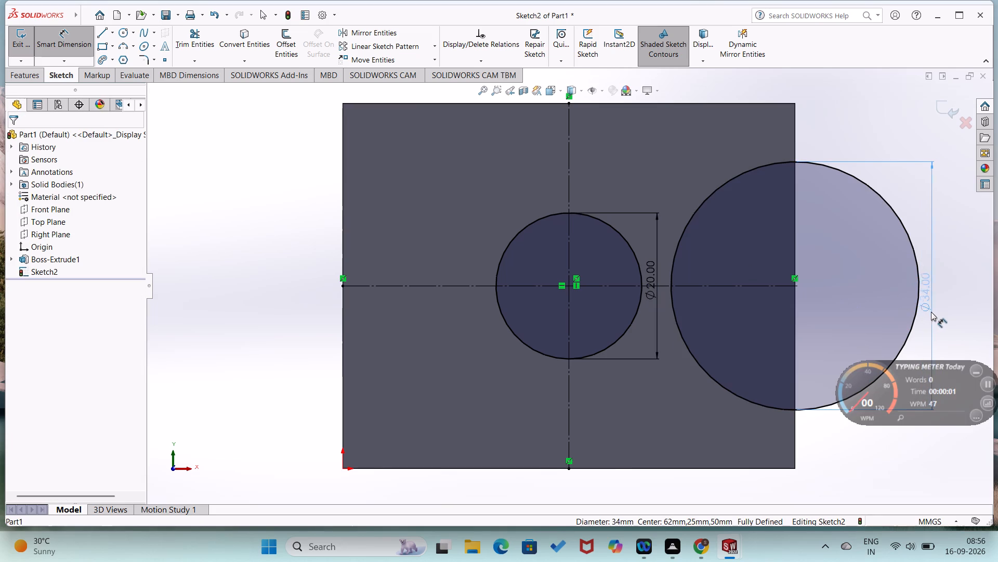
pyautogui.moveTo(931, 312); pyautogui.dragTo(941, 311)
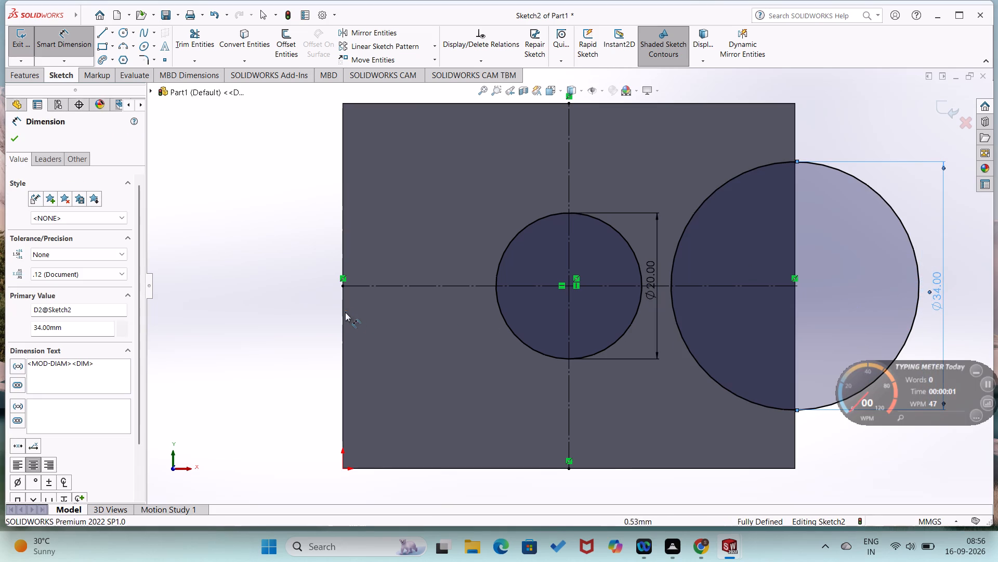
pyautogui.press('Escape')
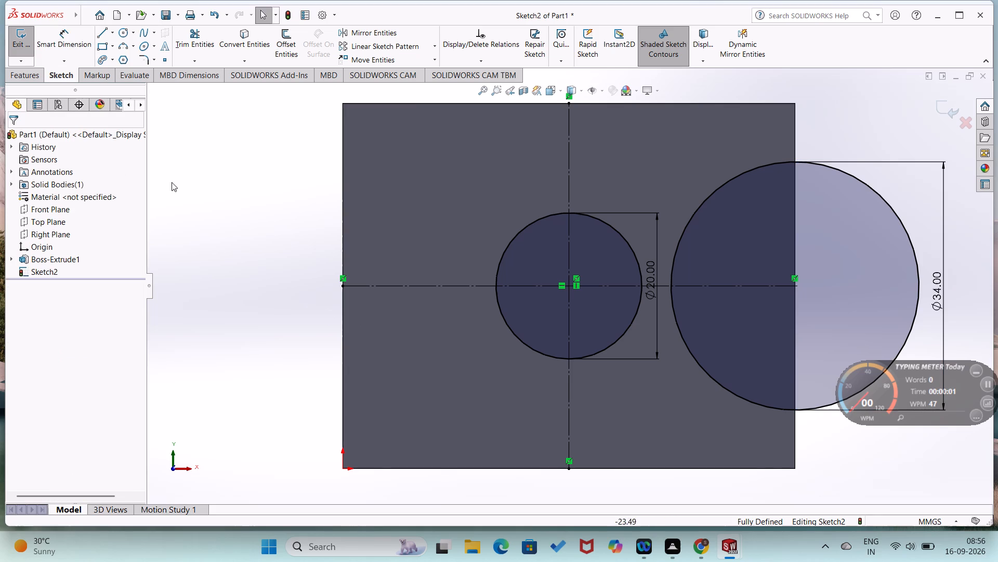
# Sketch a circle centred on the midpoint of the front face's left edge and dimension its diameter to 34 mm.
pyautogui.click(121, 34)
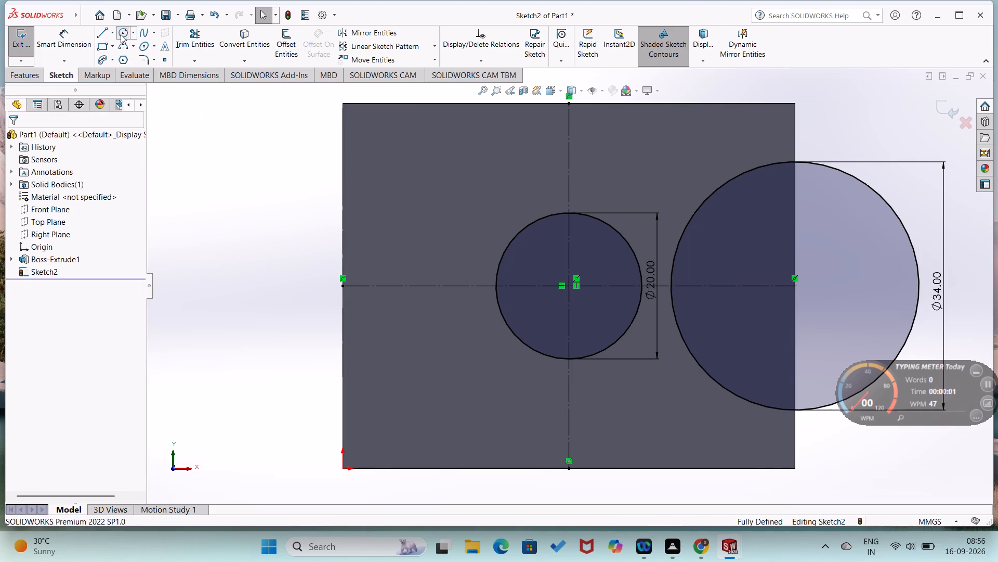
pyautogui.click(342, 286)
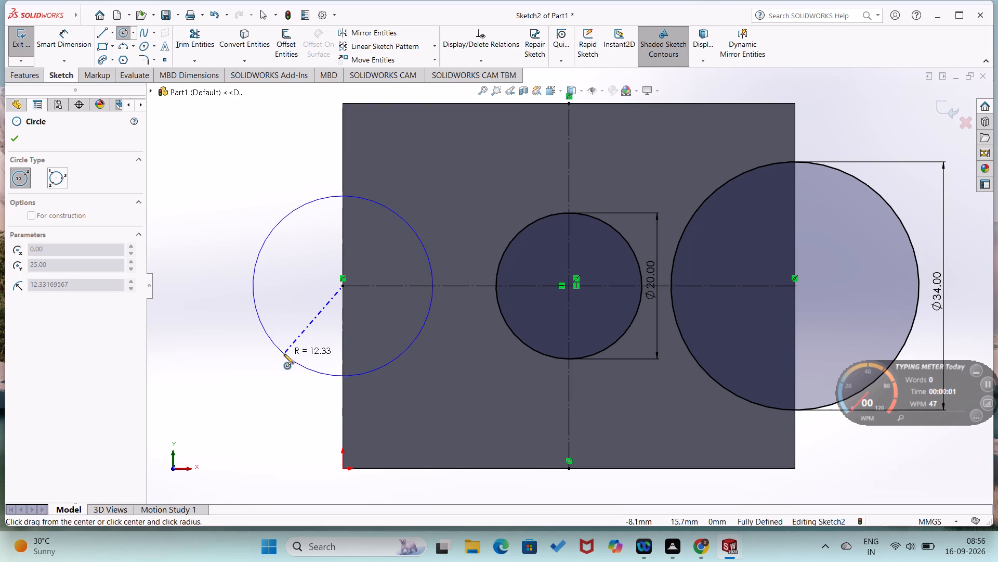
pyautogui.click(273, 382)
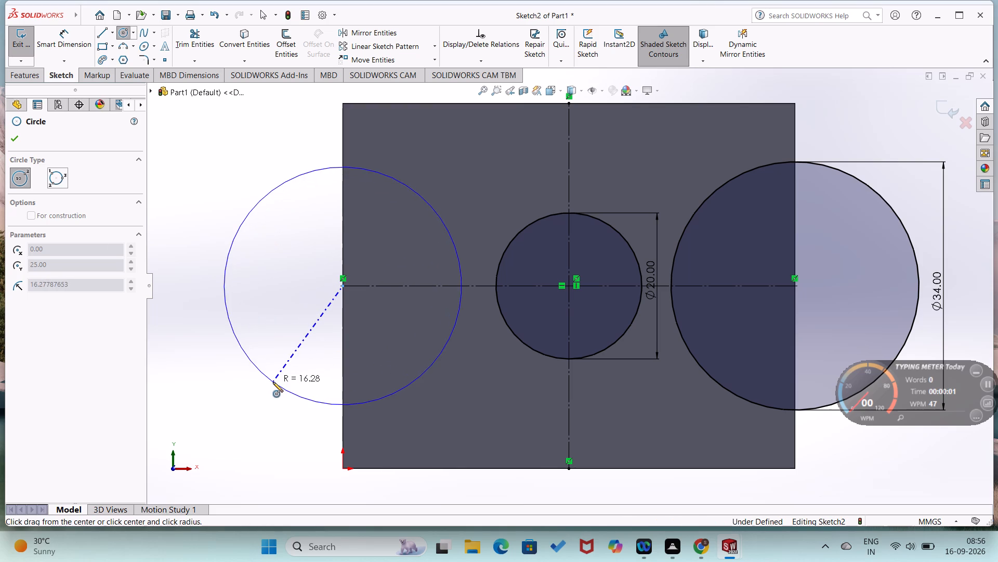
pyautogui.moveTo(212, 400); pyautogui.dragTo(230, 296, button='right')
pyautogui.click(226, 304)
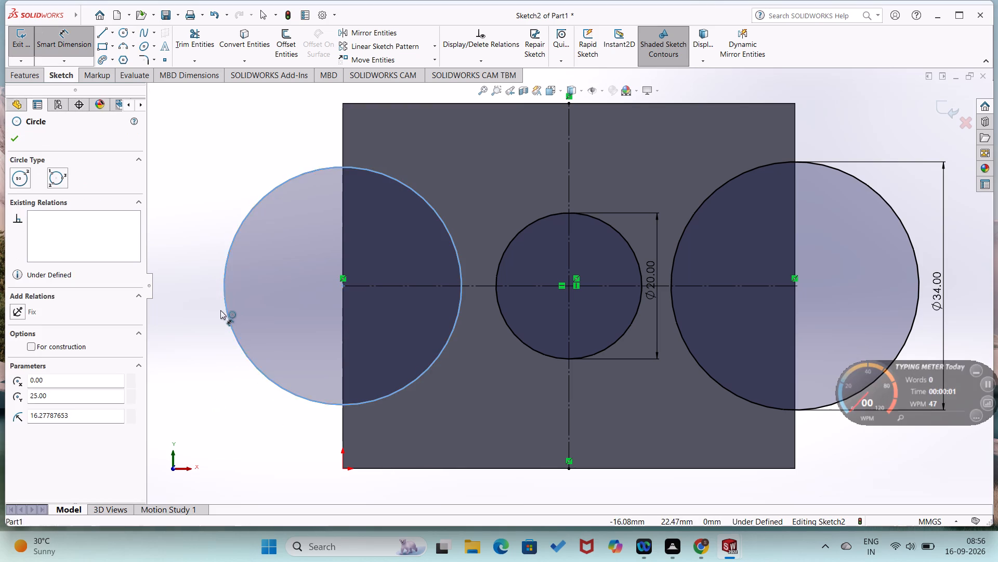
pyautogui.click(196, 328)
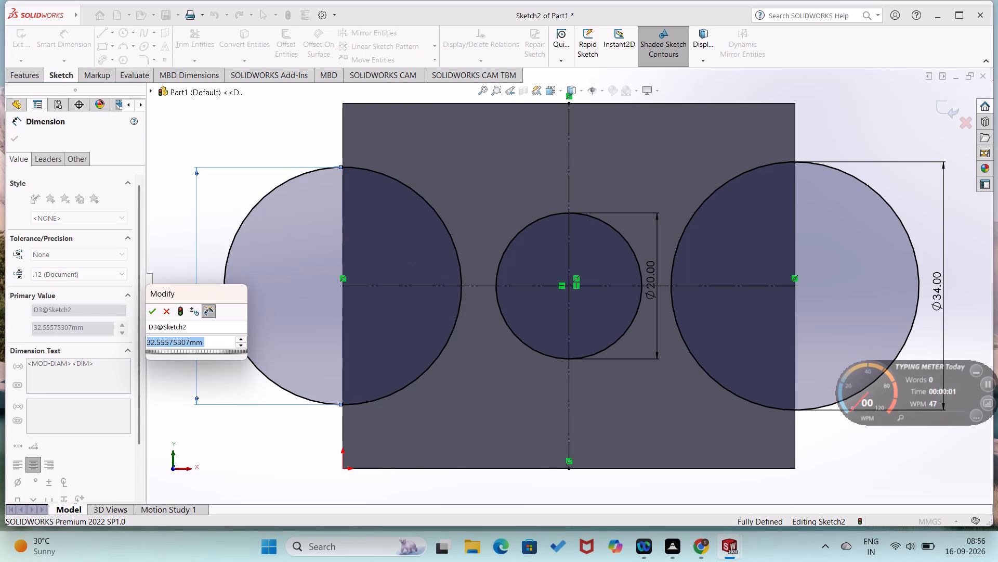
pyautogui.write('34')
pyautogui.press('Return')
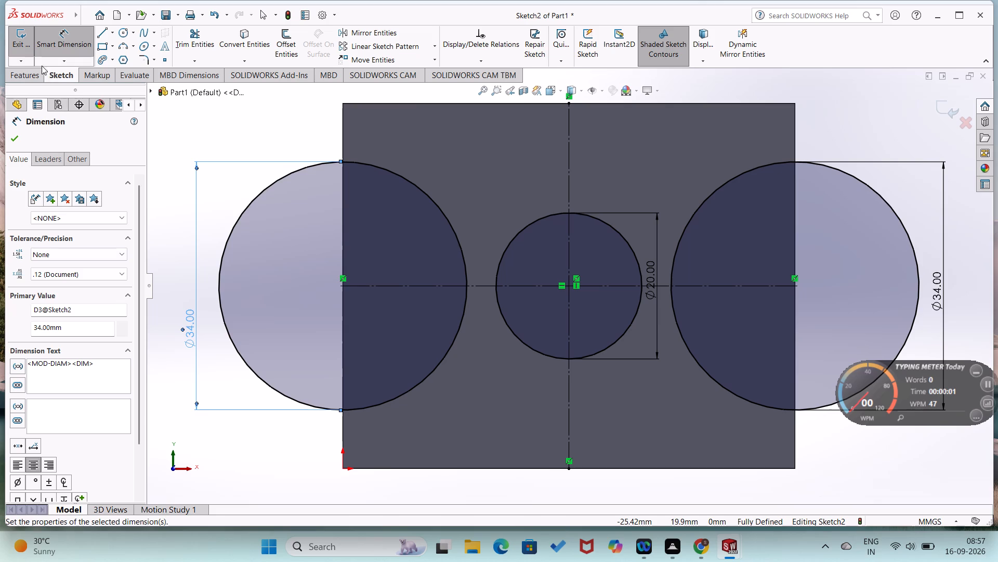
# Delete the 20 mm centre circle from the front face sketch.
pyautogui.click(25, 72)
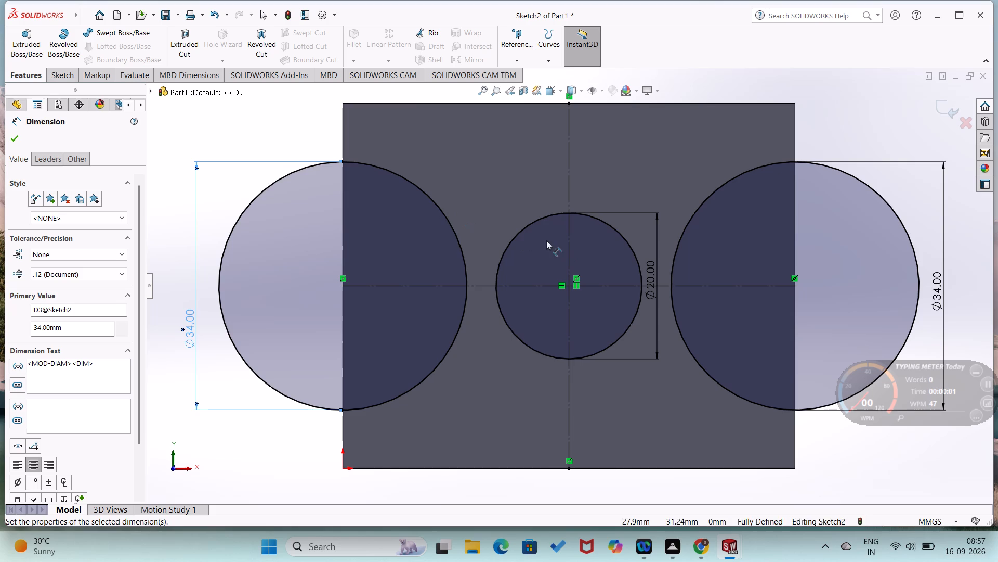
pyautogui.click(528, 223)
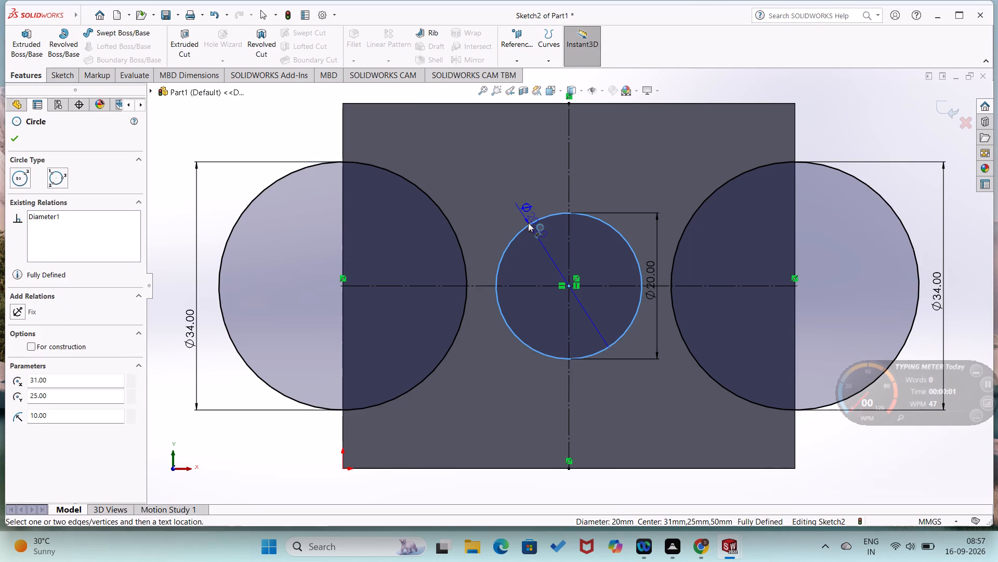
pyautogui.press('Delete')
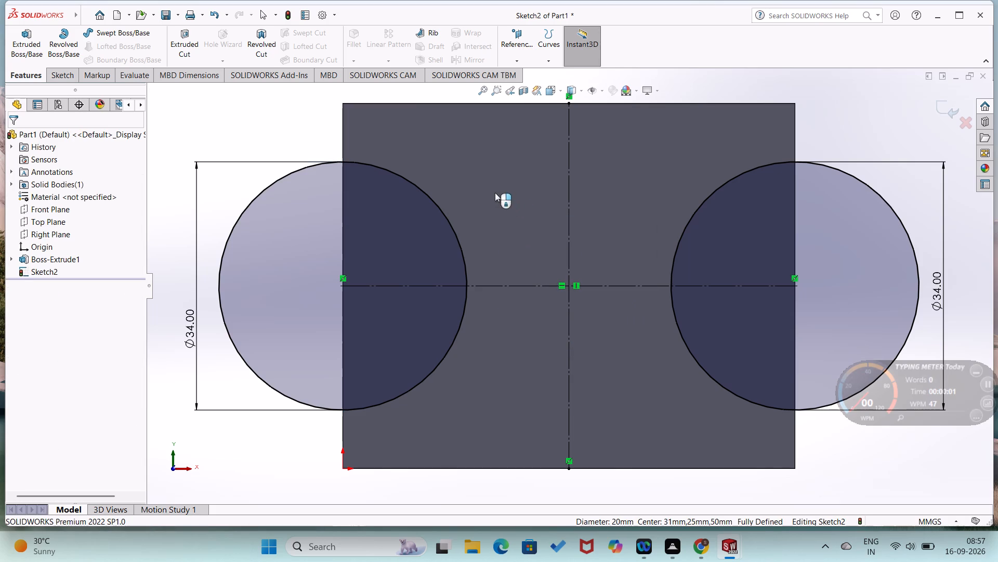
# Cut-extrude the two 34 mm side circles into the block with a blind depth of 12 mm.
pyautogui.click(187, 48)
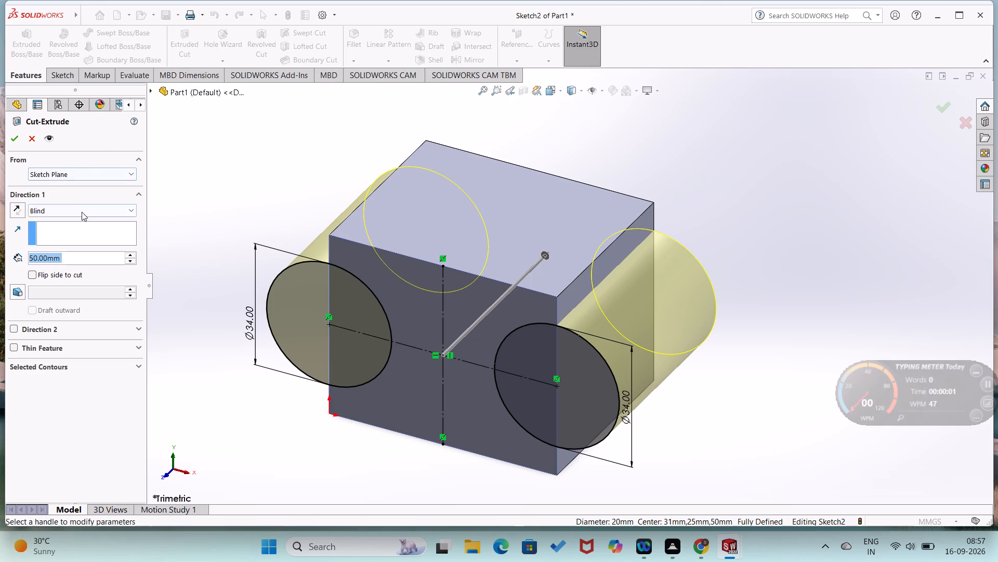
pyautogui.click(132, 262)
pyautogui.doubleClick(132, 262)
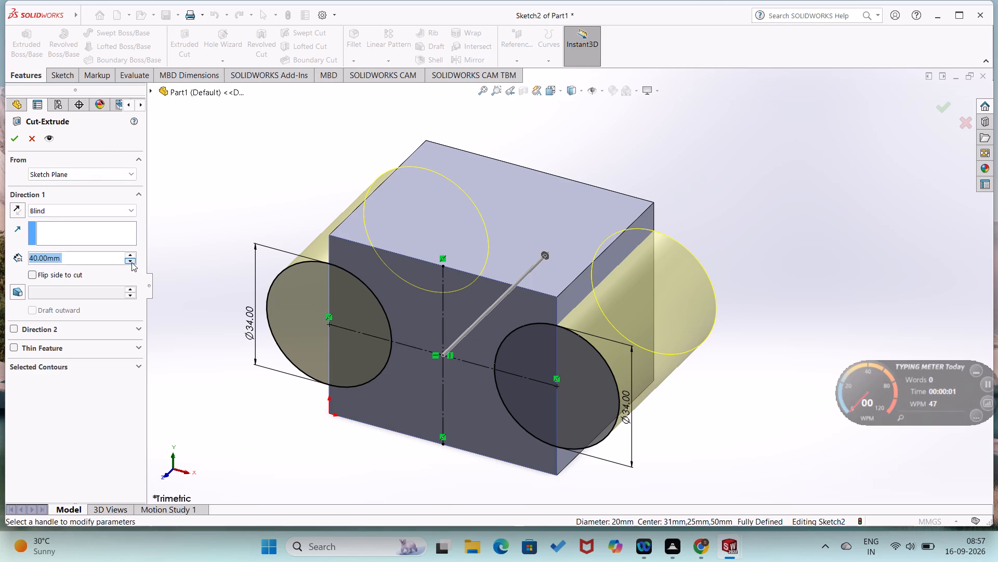
pyautogui.click(132, 262)
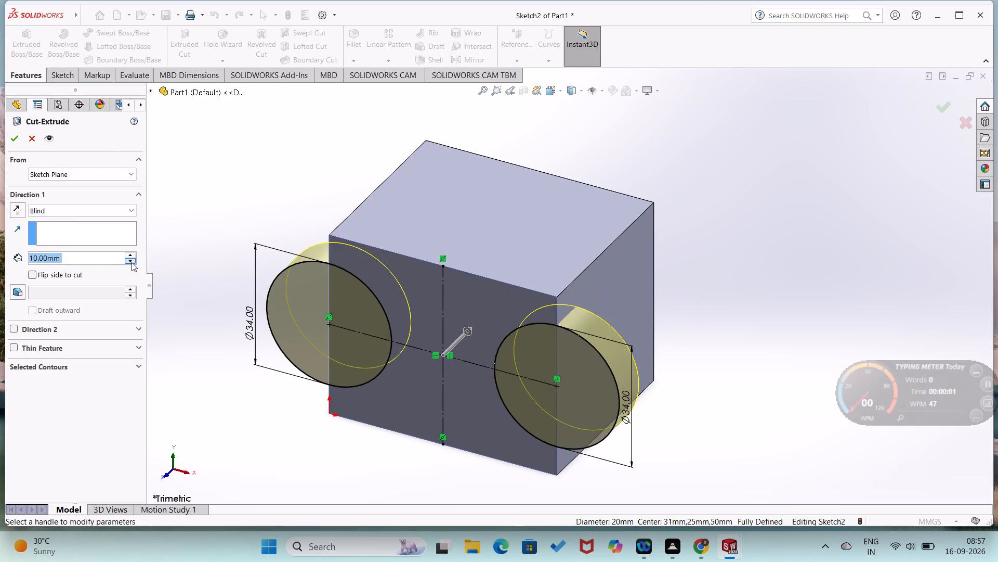
pyautogui.click(132, 262)
pyautogui.press('BackSpace')
pyautogui.write('12')
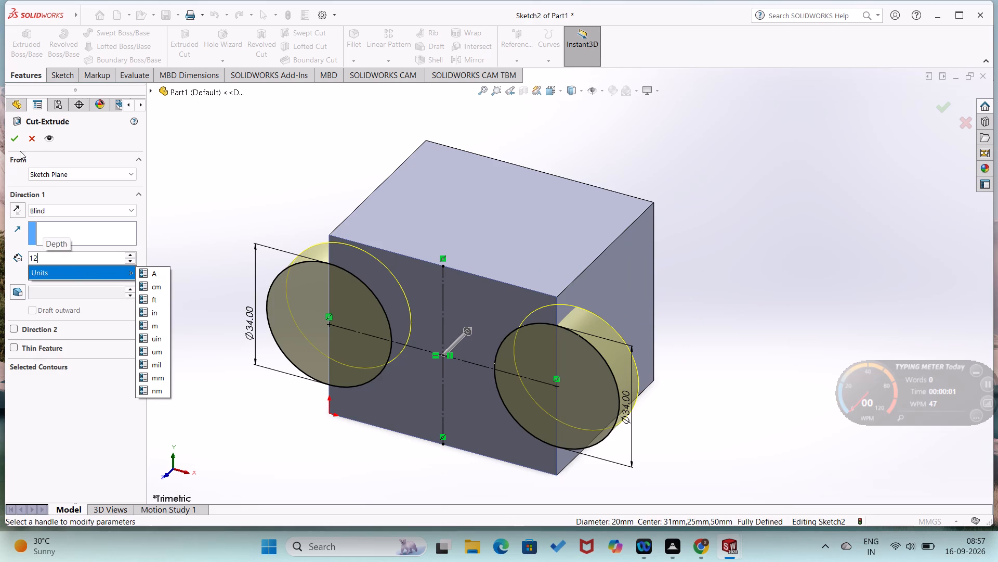
pyautogui.click(12, 138)
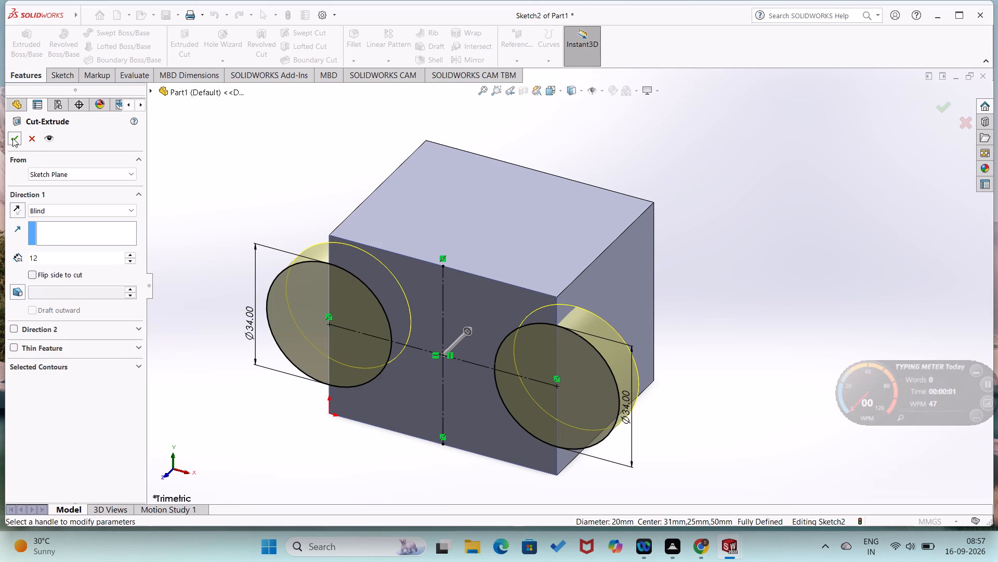
pyautogui.click(12, 138)
pyautogui.click(198, 192)
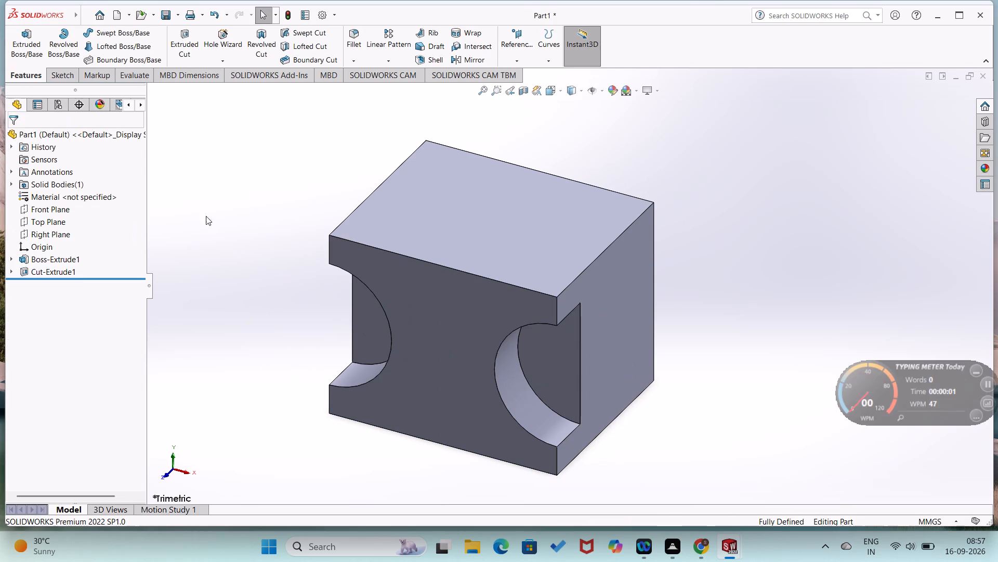
# Open a new sketch on the block's front face between the two semicircular recesses.
pyautogui.moveTo(243, 293); pyautogui.dragTo(260, 303, button='middle')
pyautogui.scroll(-1, 259, 303)
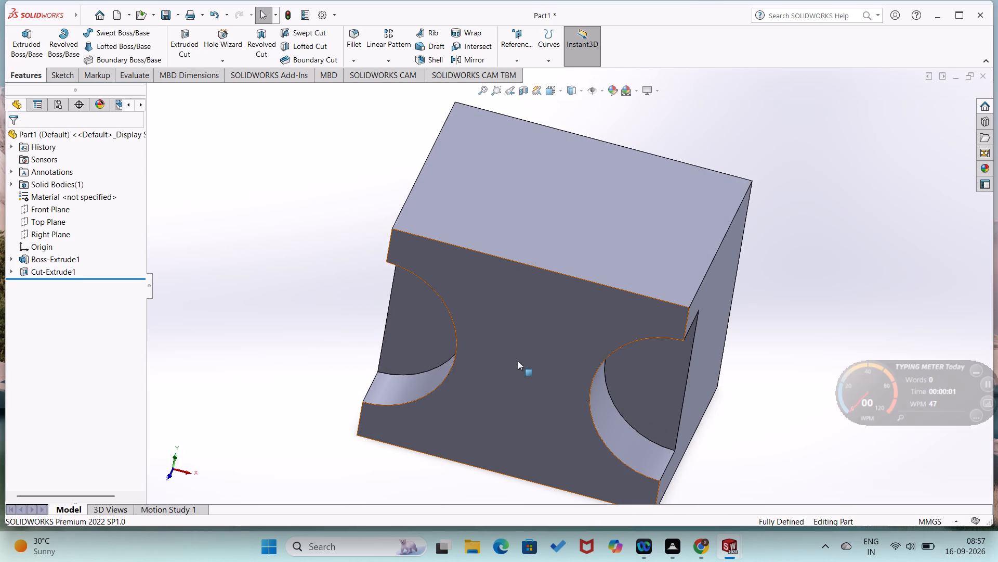
pyautogui.click(517, 361)
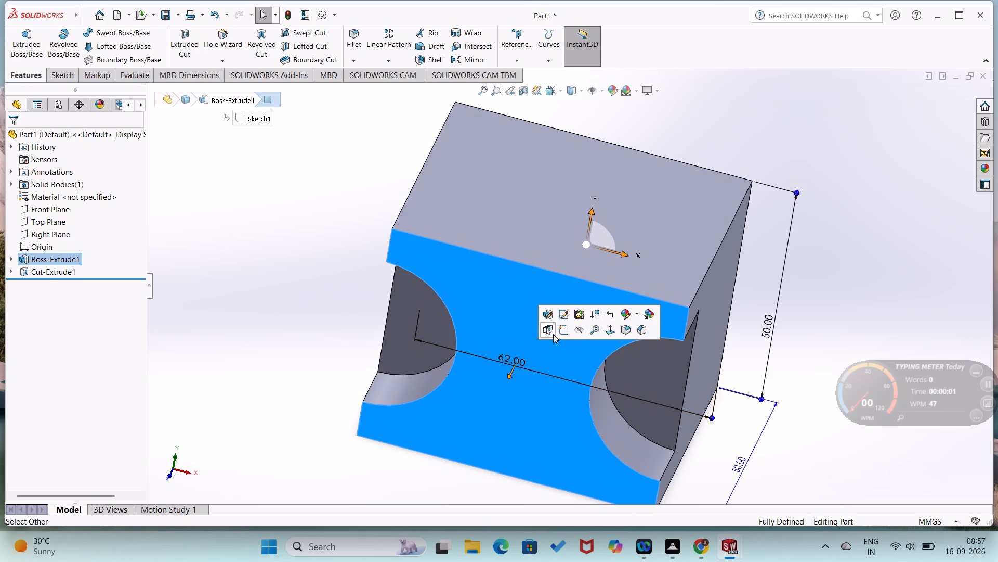
pyautogui.click(561, 329)
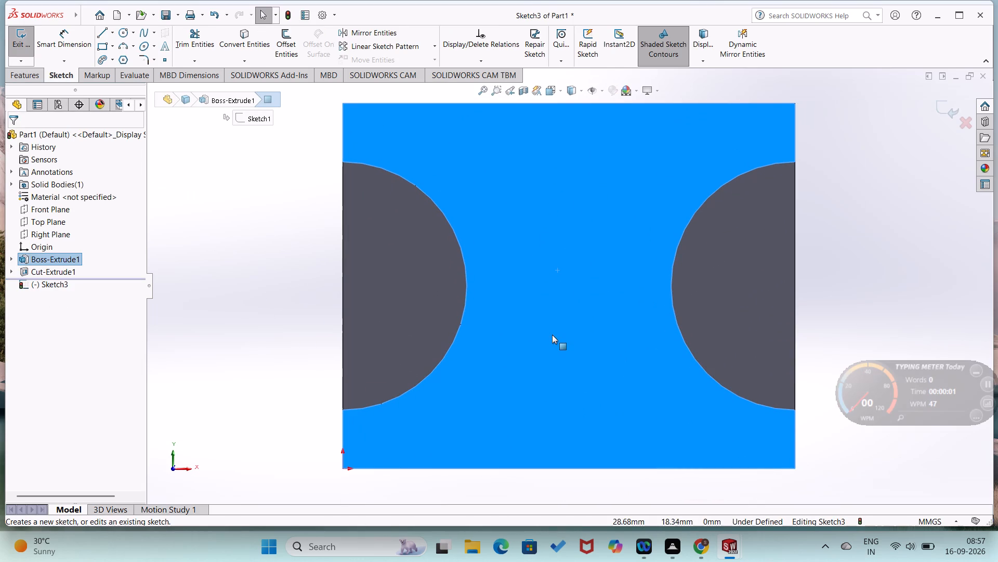
pyautogui.click(240, 177)
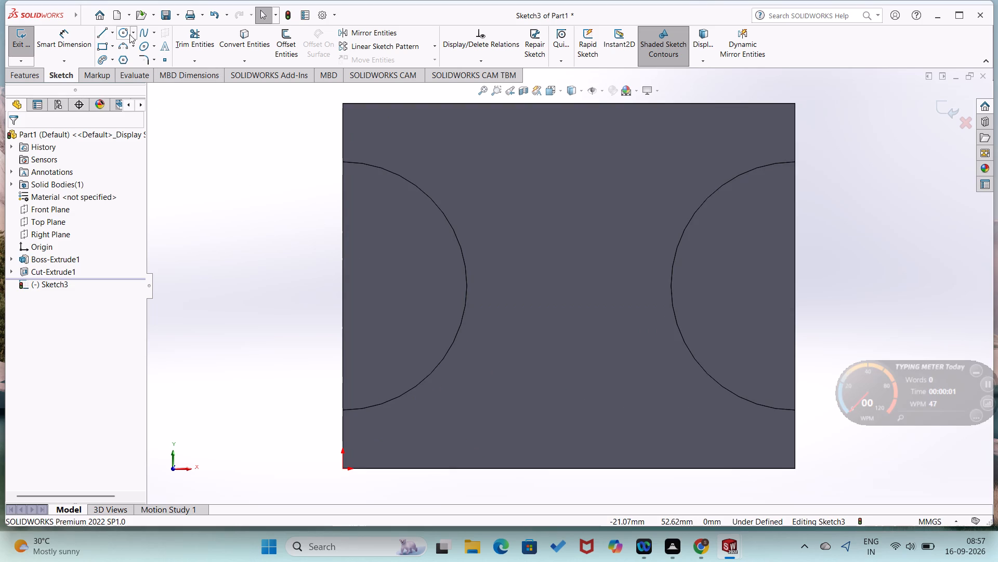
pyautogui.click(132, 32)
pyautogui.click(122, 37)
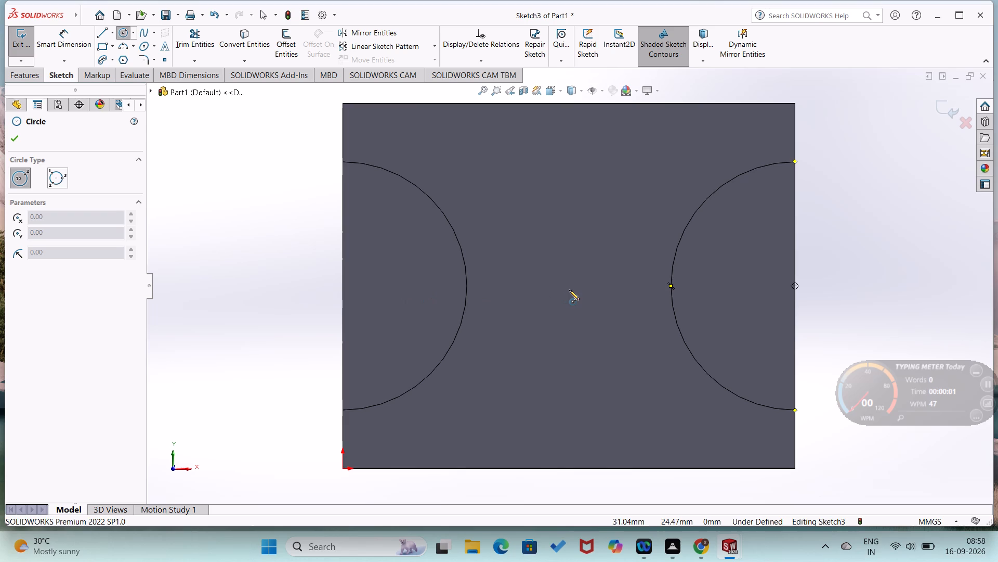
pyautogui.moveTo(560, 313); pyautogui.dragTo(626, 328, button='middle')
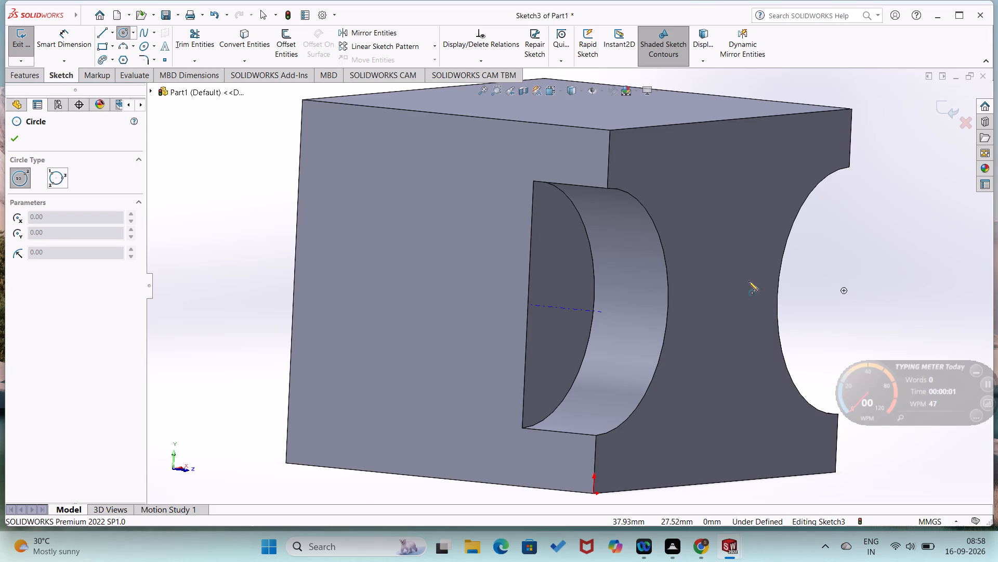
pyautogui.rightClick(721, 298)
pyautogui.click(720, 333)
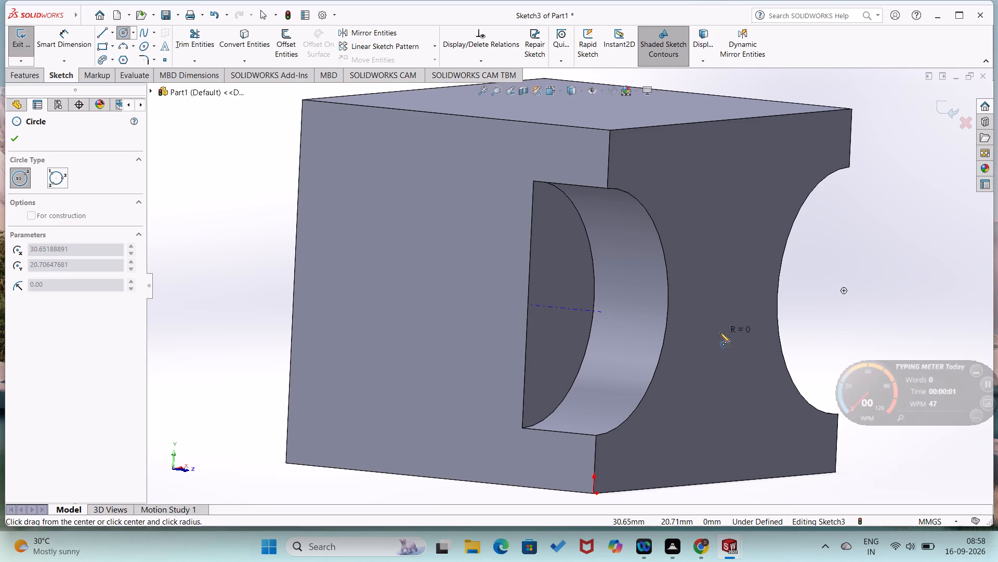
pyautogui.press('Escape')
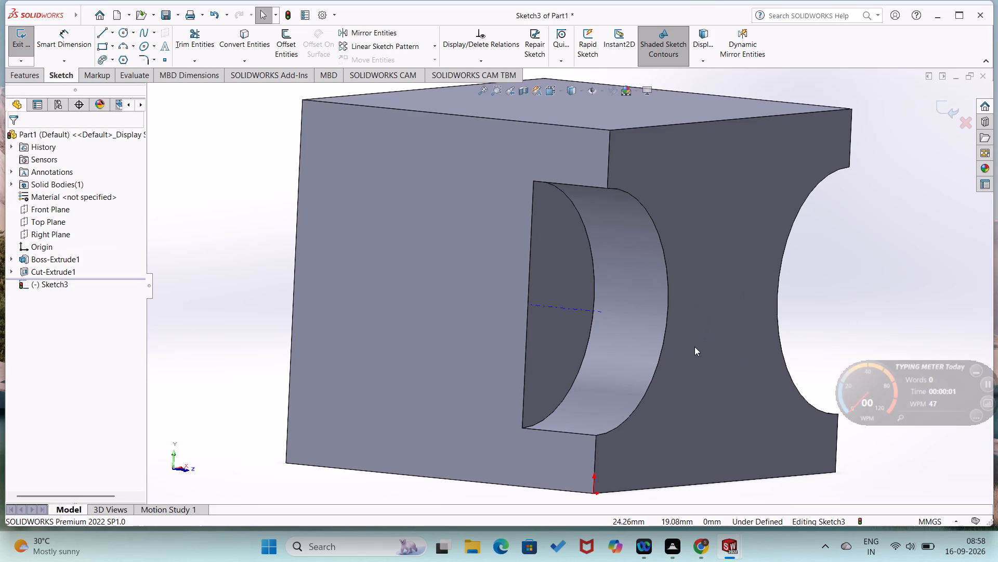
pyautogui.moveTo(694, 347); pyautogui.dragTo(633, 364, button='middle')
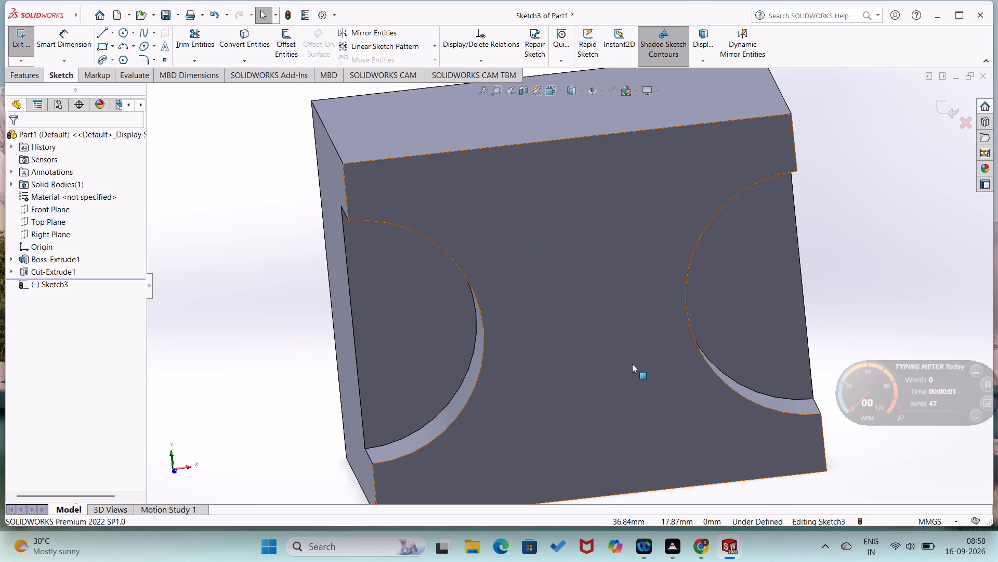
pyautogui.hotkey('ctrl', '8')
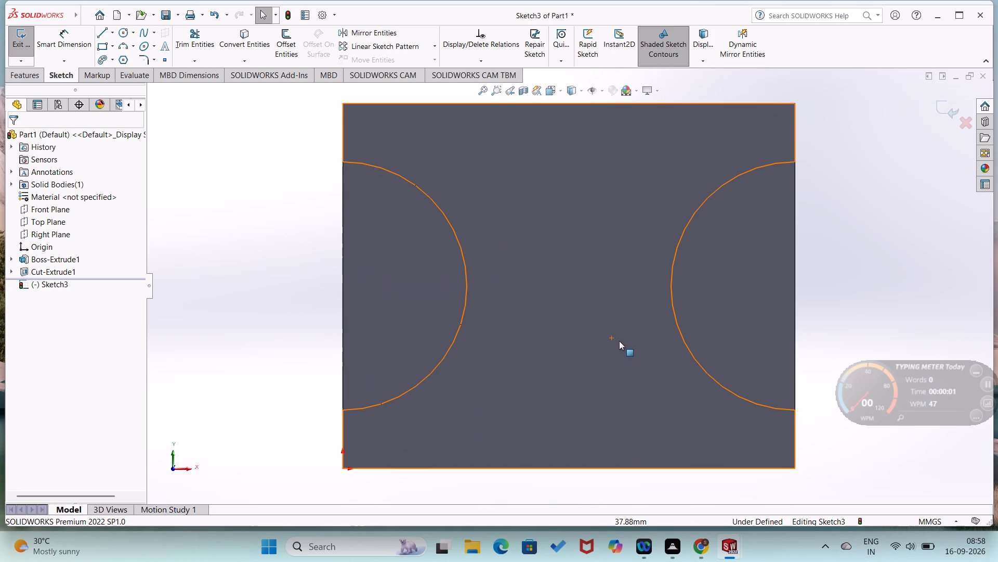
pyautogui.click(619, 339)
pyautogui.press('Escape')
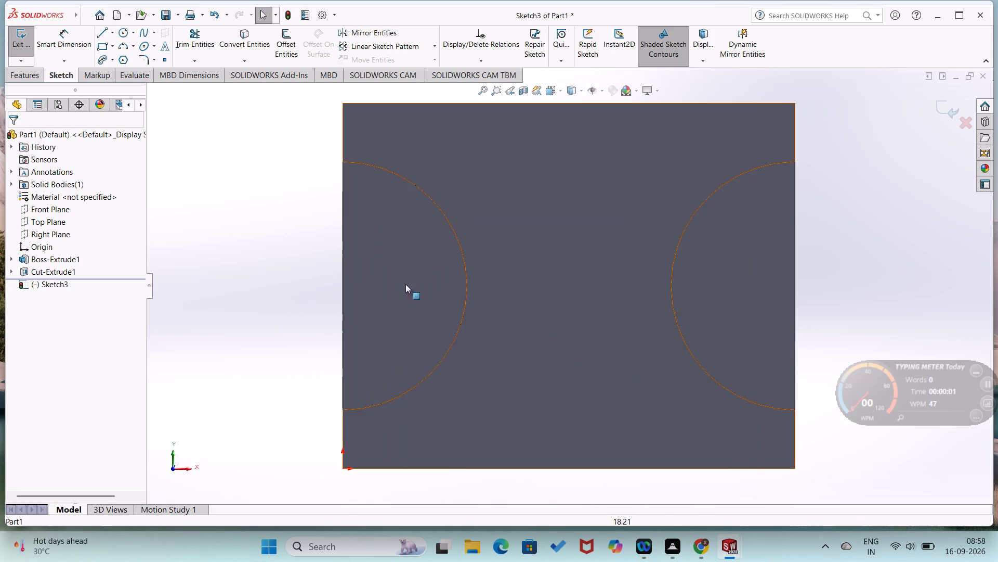
# Sketch a 50 mm vertical line from the midpoint of the front face's top edge to the midpoint of its bottom edge.
pyautogui.click(102, 34)
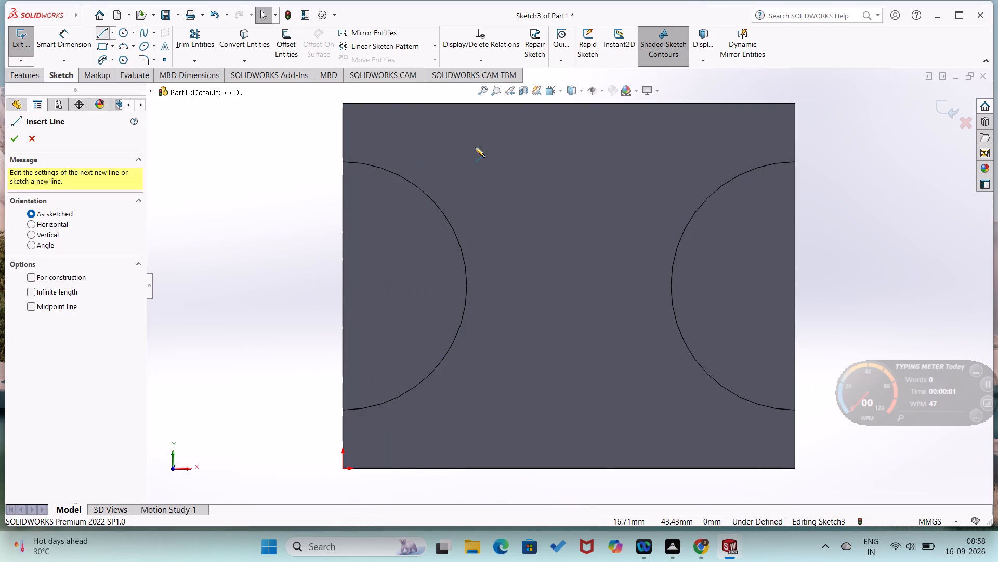
pyautogui.click(568, 103)
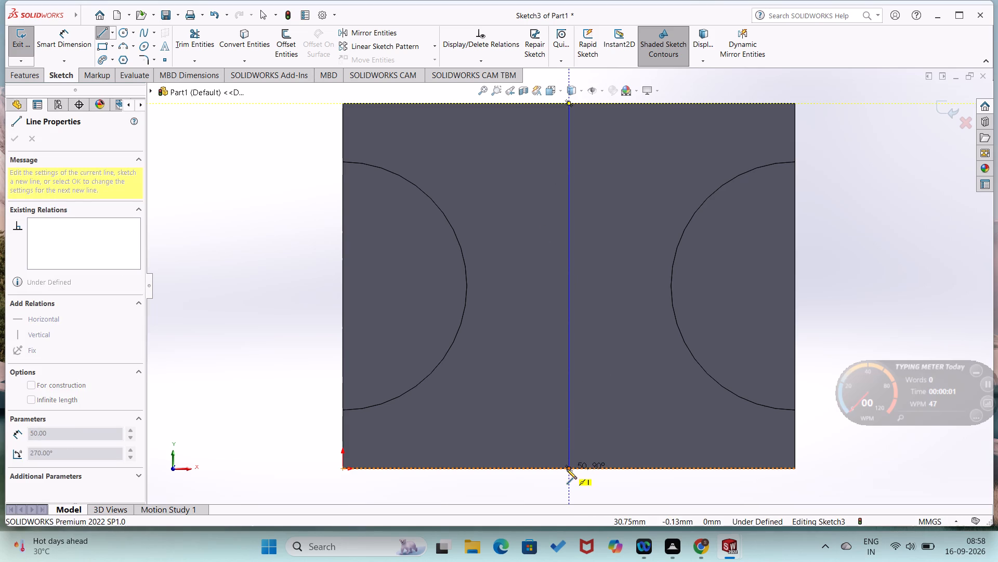
pyautogui.click(567, 468)
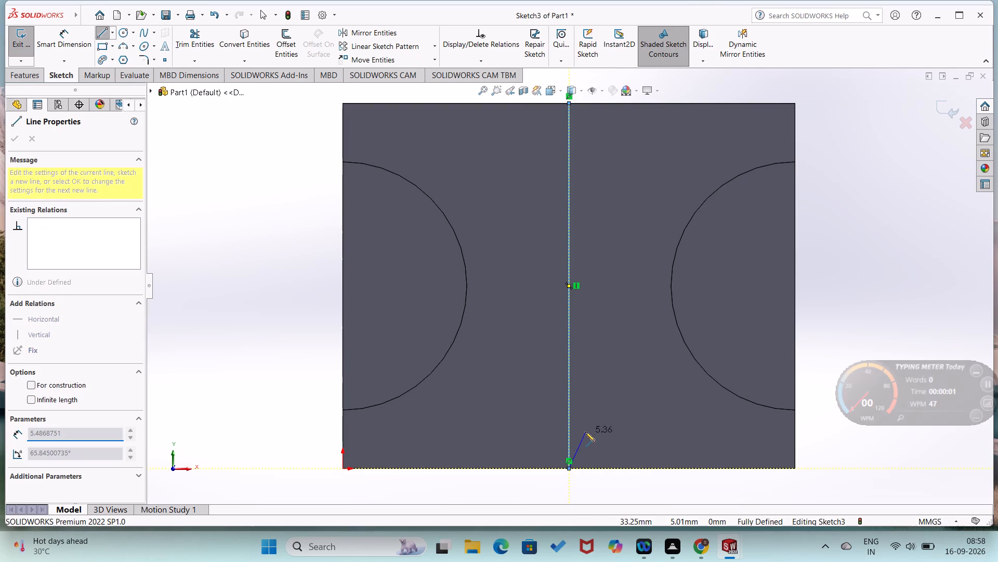
pyautogui.rightClick(585, 432)
pyautogui.click(599, 428)
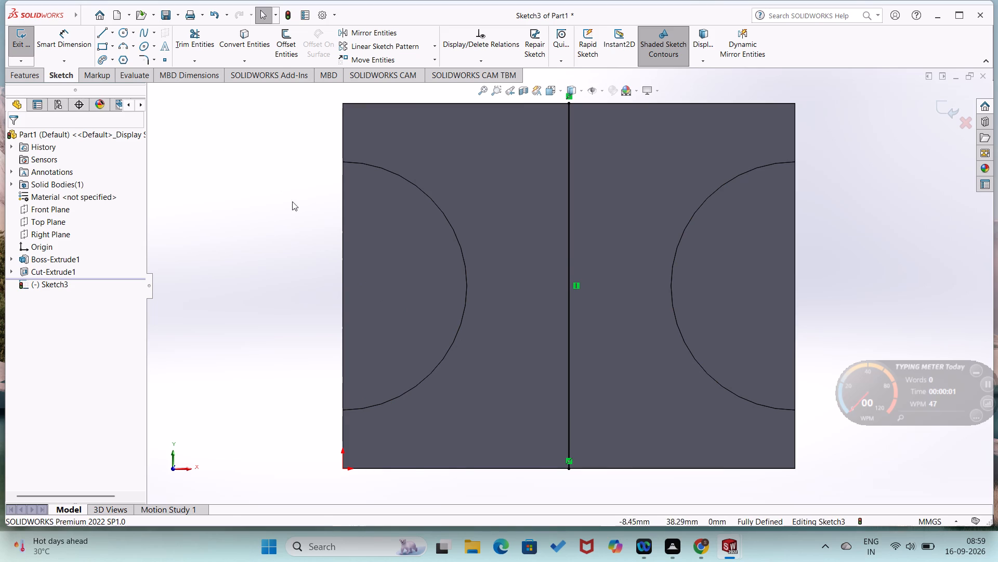
# Convert the vertical midline on the front face to construction geometry.
pyautogui.rightClick(558, 241)
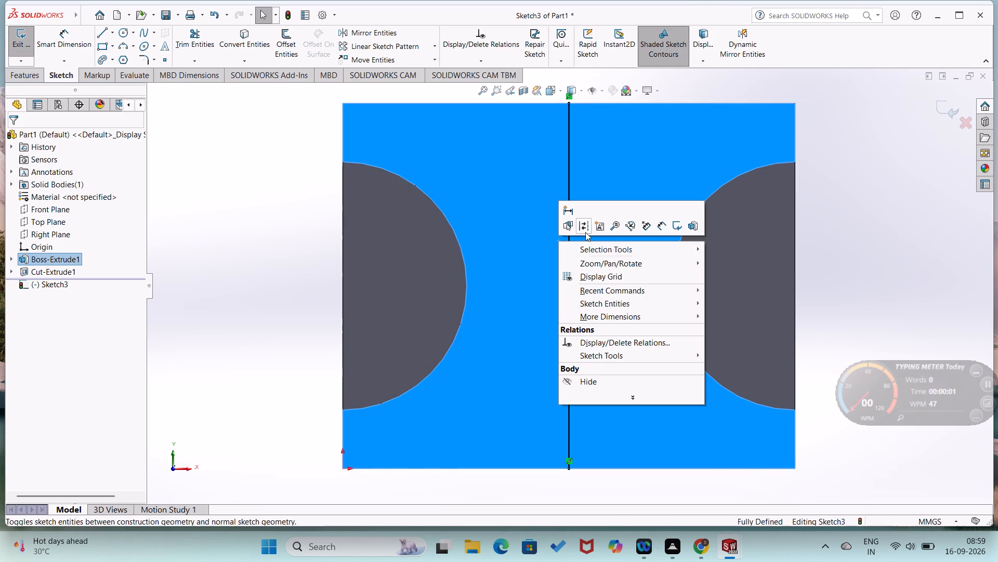
pyautogui.doubleClick(580, 226)
pyautogui.click(570, 244)
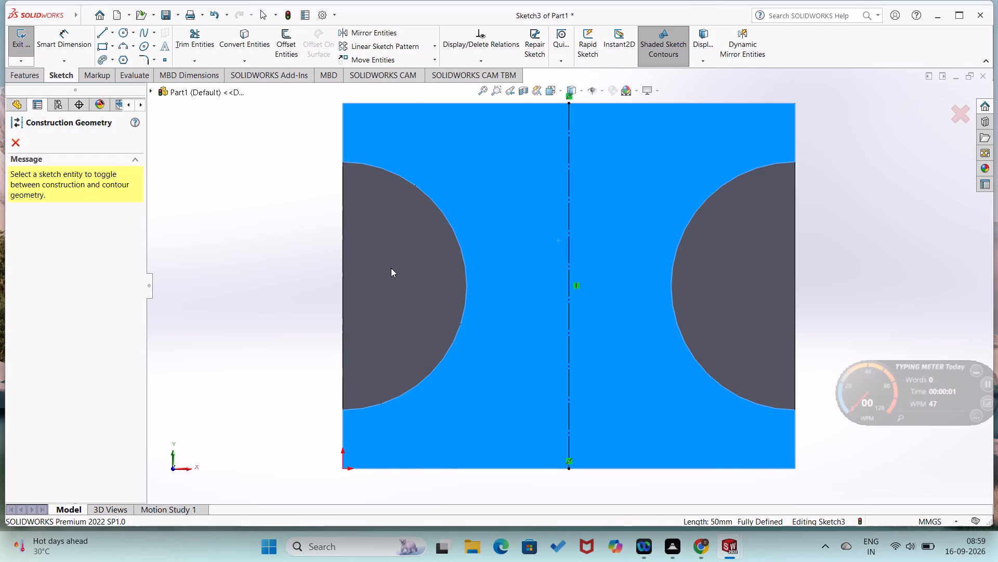
pyautogui.click(313, 277)
pyautogui.click(313, 277)
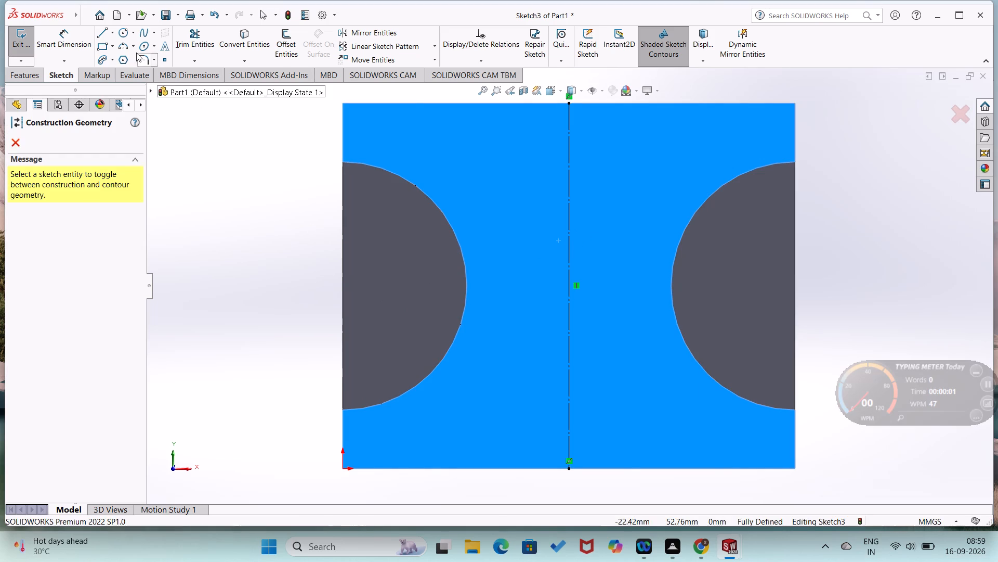
# Sketch a 28 mm horizontal construction line joining the innermost points of the two semicircular recesses.
pyautogui.click(103, 33)
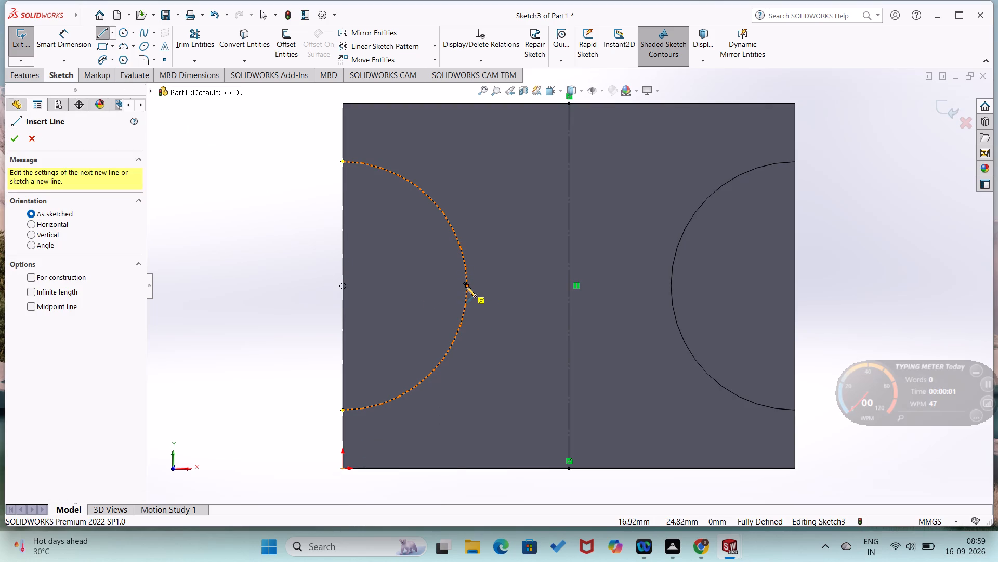
pyautogui.click(467, 285)
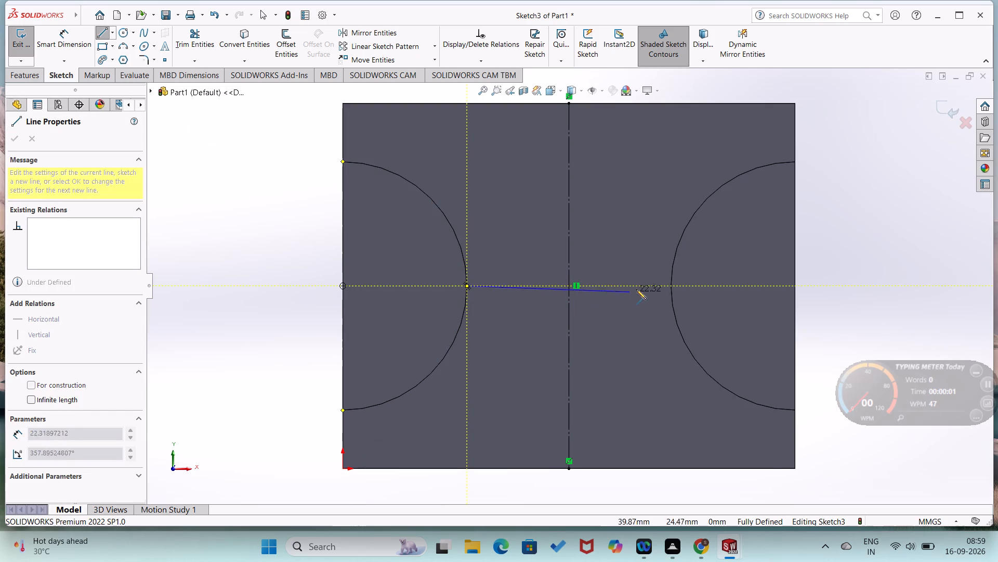
pyautogui.click(672, 286)
pyautogui.rightClick(672, 286)
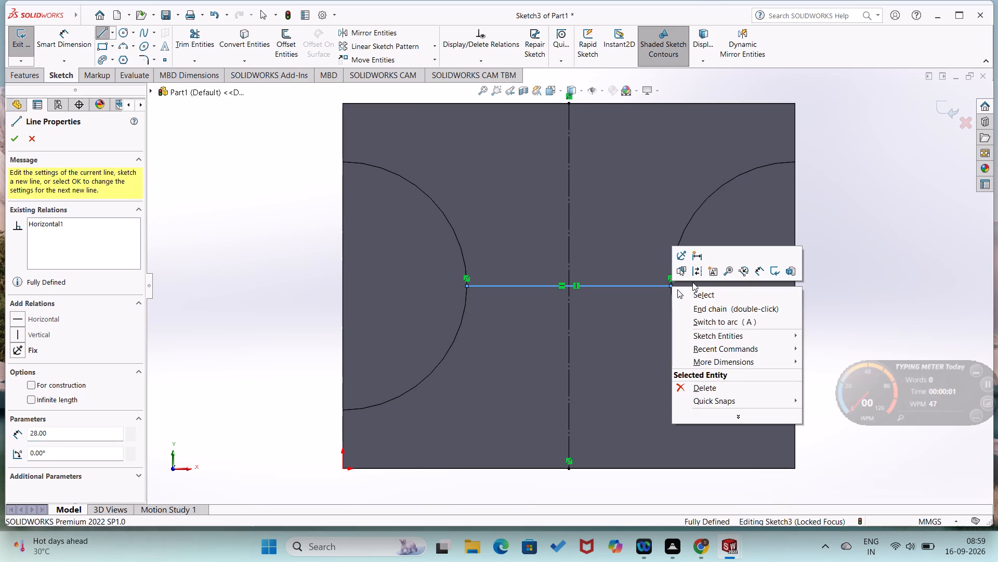
pyautogui.click(699, 274)
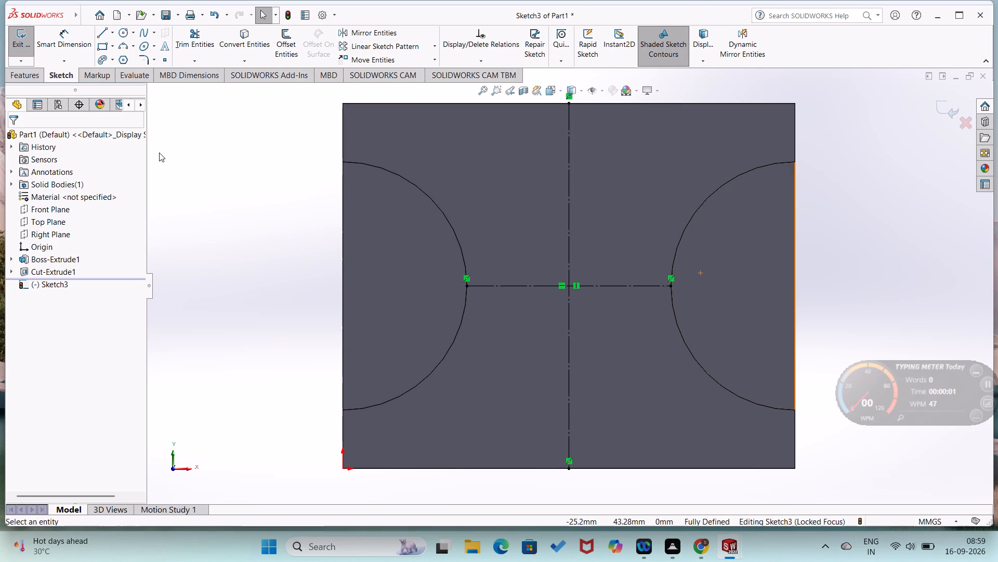
# Sketch a closed rectangular notch profile about 18 mm wide and 6.3 mm deep on the top edge, with a vertical segment along the midline.
pyautogui.click(102, 34)
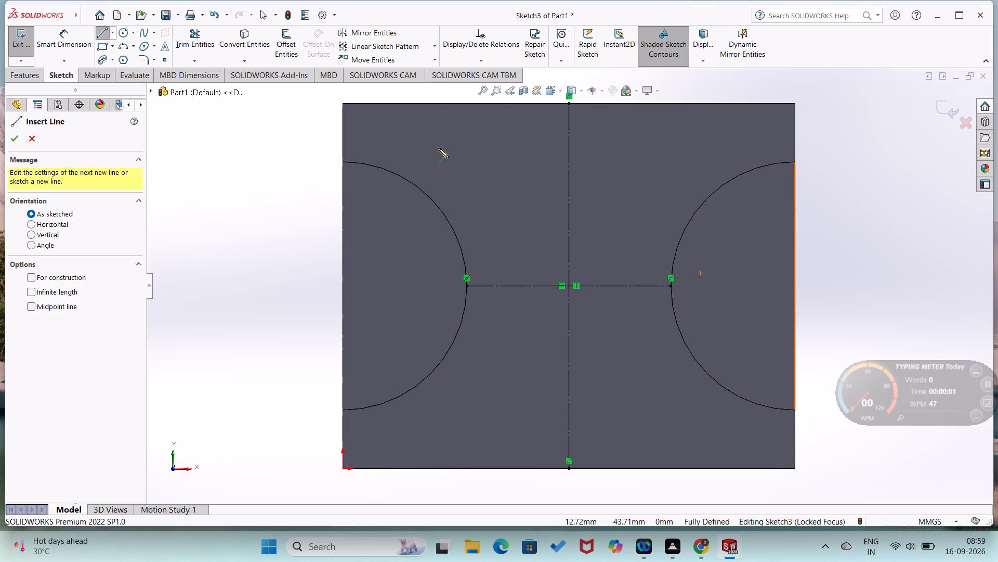
pyautogui.click(568, 103)
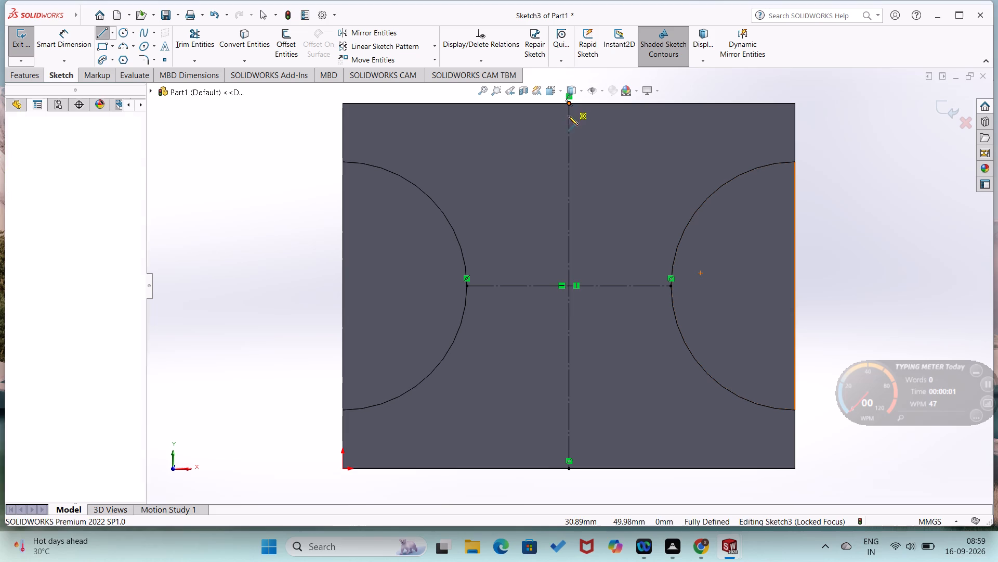
pyautogui.click(568, 149)
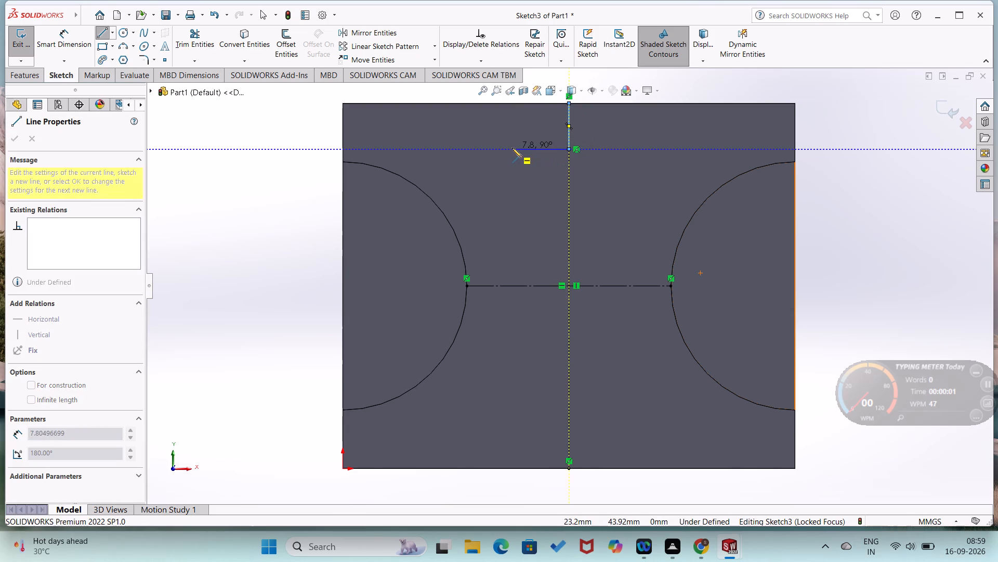
pyautogui.click(512, 148)
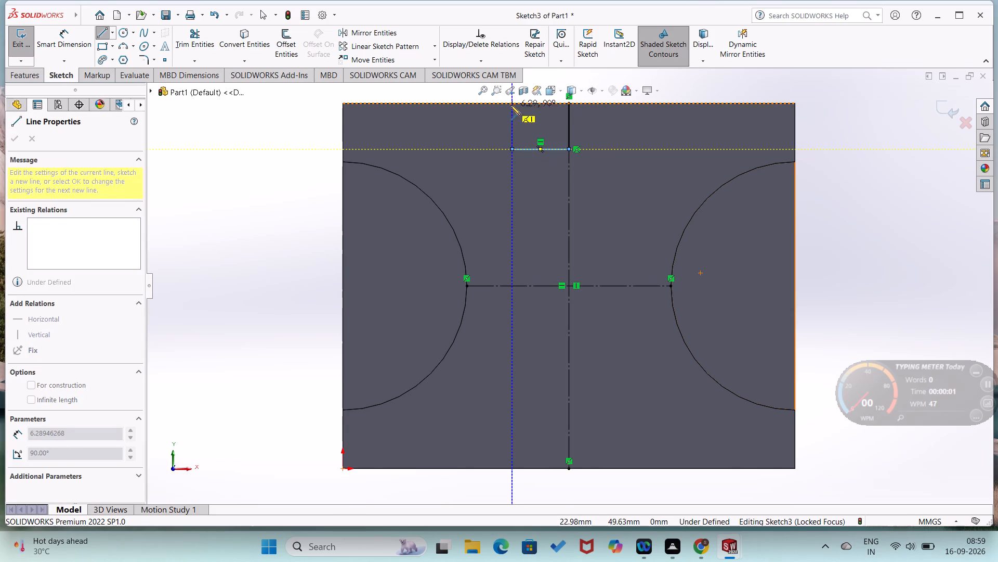
pyautogui.click(510, 103)
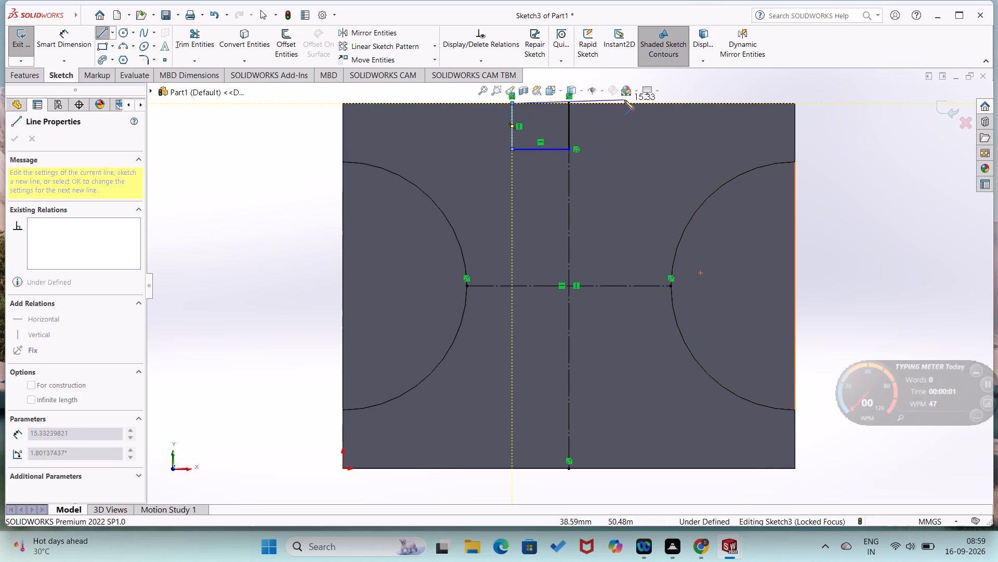
pyautogui.click(644, 104)
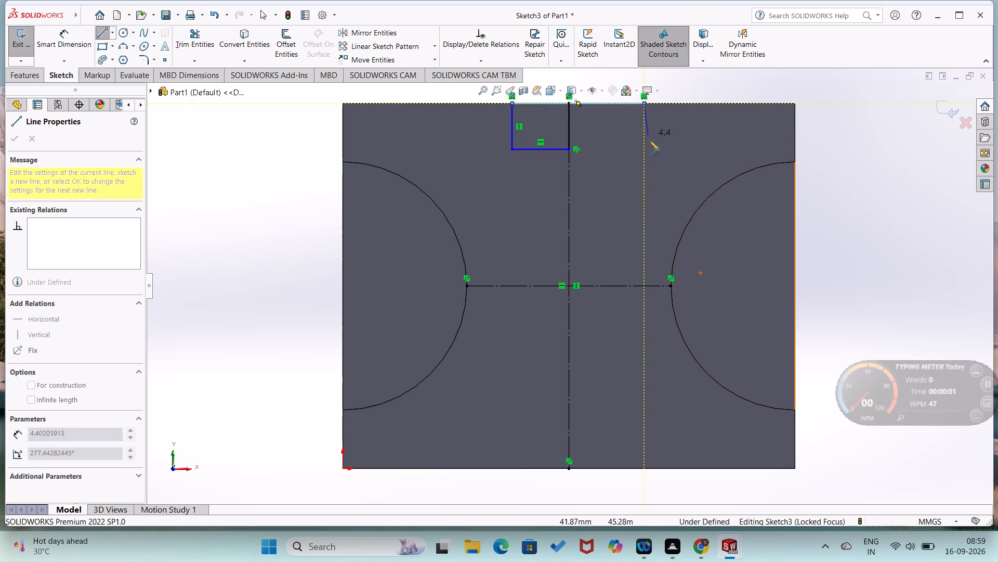
pyautogui.click(644, 151)
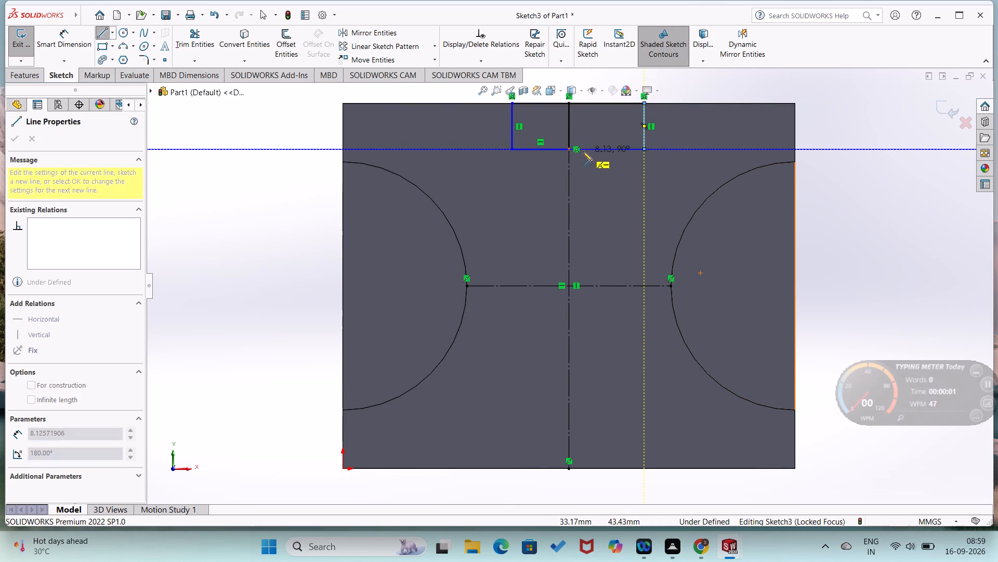
pyautogui.click(569, 148)
pyautogui.rightClick(573, 163)
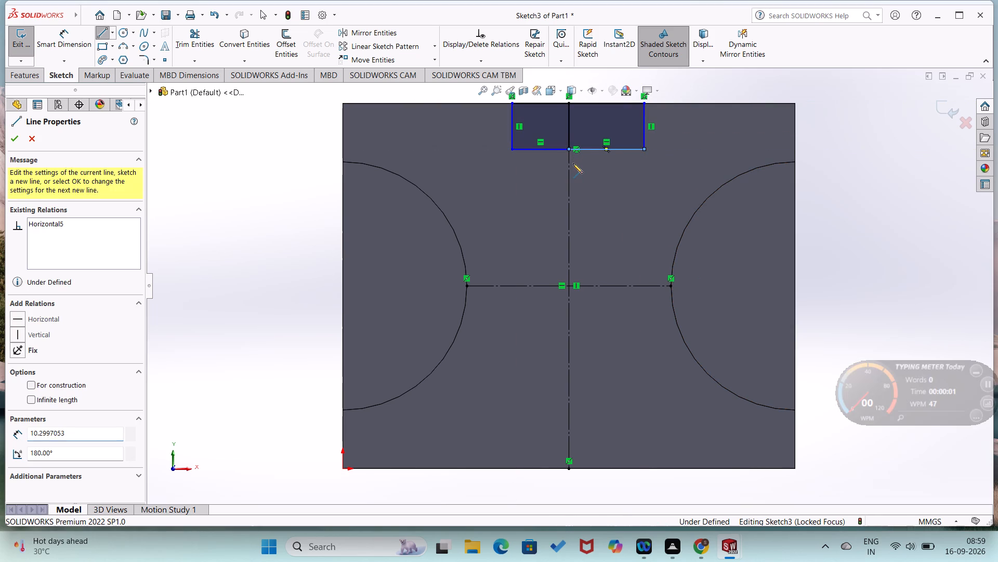
pyautogui.click(605, 167)
# Dimension the notch profile's depth below the top edge as 8 mm.
pyautogui.moveTo(616, 195); pyautogui.dragTo(627, 161, button='right')
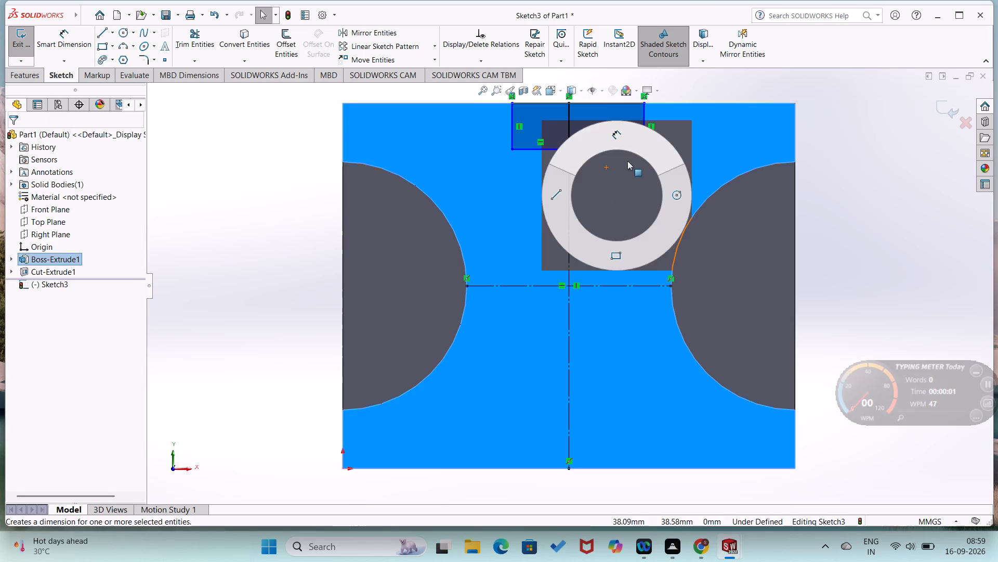
pyautogui.moveTo(627, 161); pyautogui.dragTo(631, 151, button='right')
pyautogui.click(643, 134)
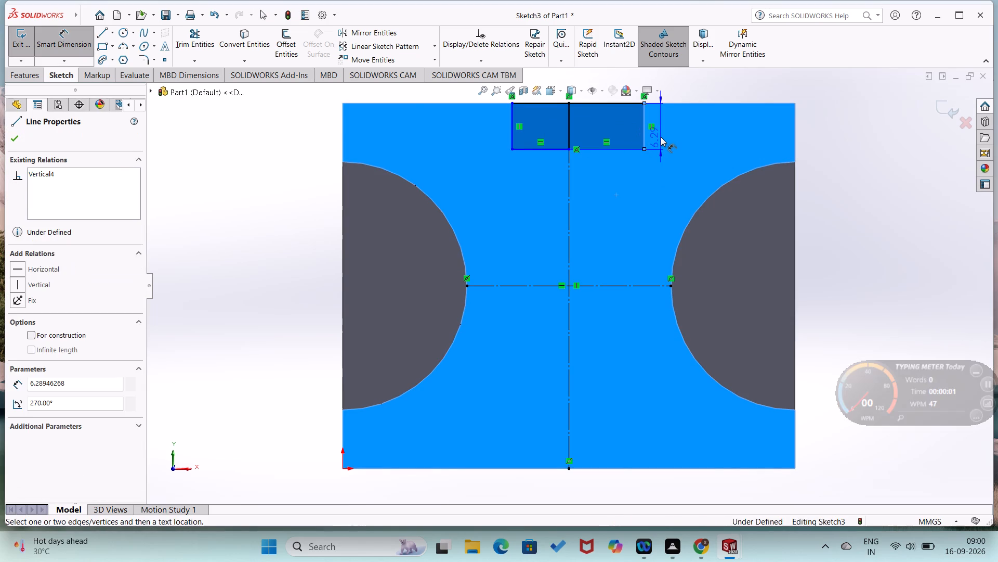
pyautogui.click(663, 137)
pyautogui.press('8')
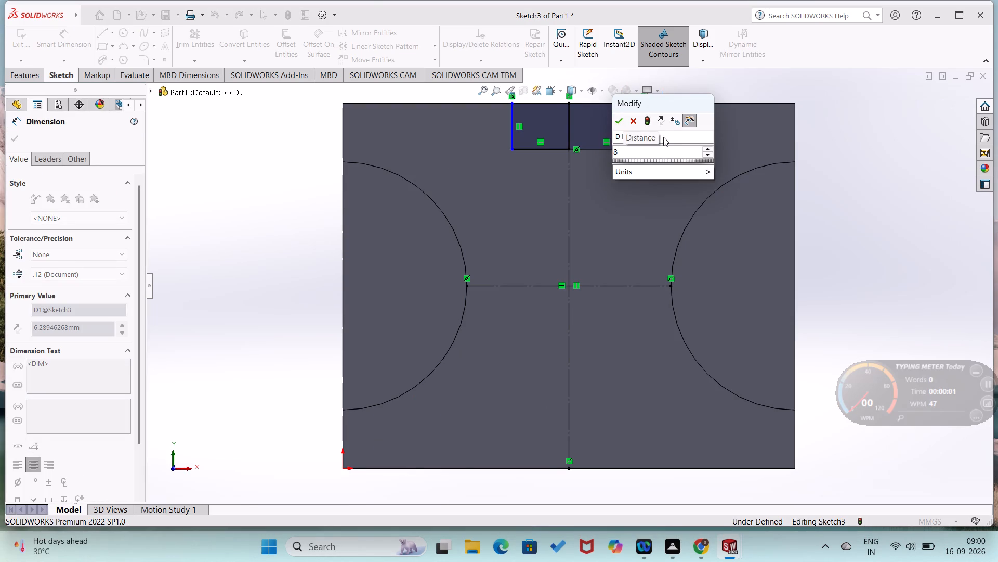
pyautogui.press('Return')
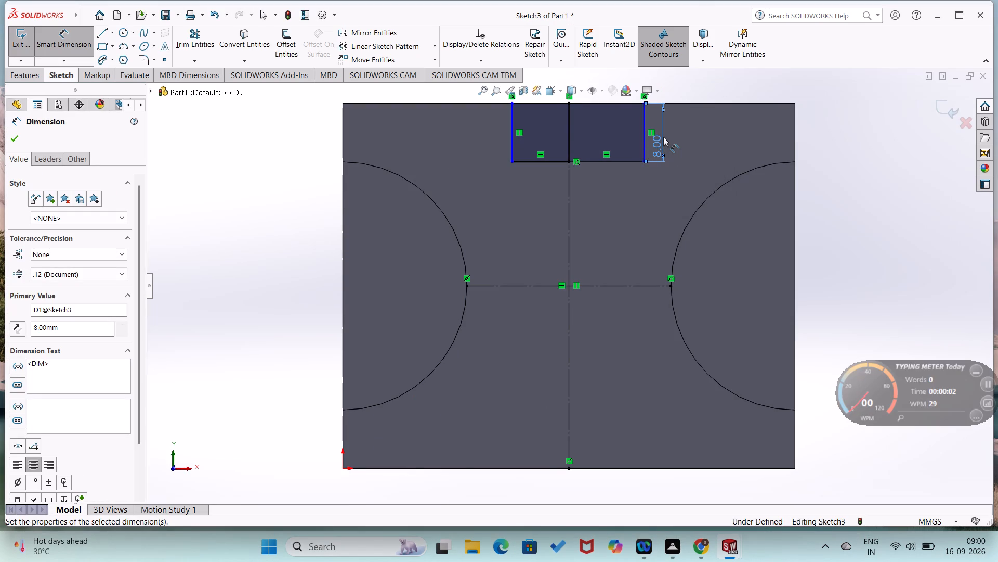
# Dimension the notch's bottom lines on both sides of the vertical midline as 14 mm each.
pyautogui.click(614, 161)
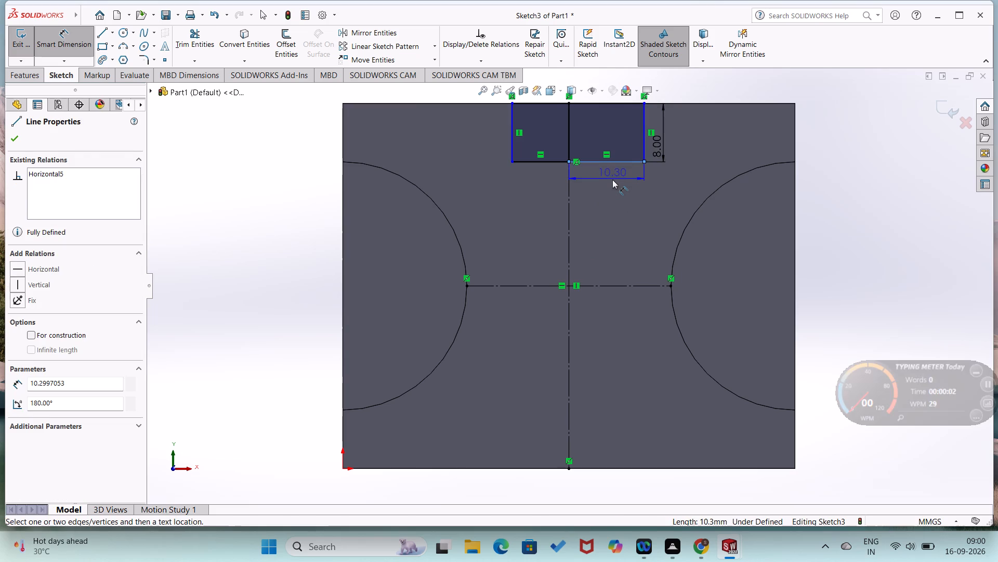
pyautogui.click(612, 184)
pyautogui.write('14')
pyautogui.press('Return')
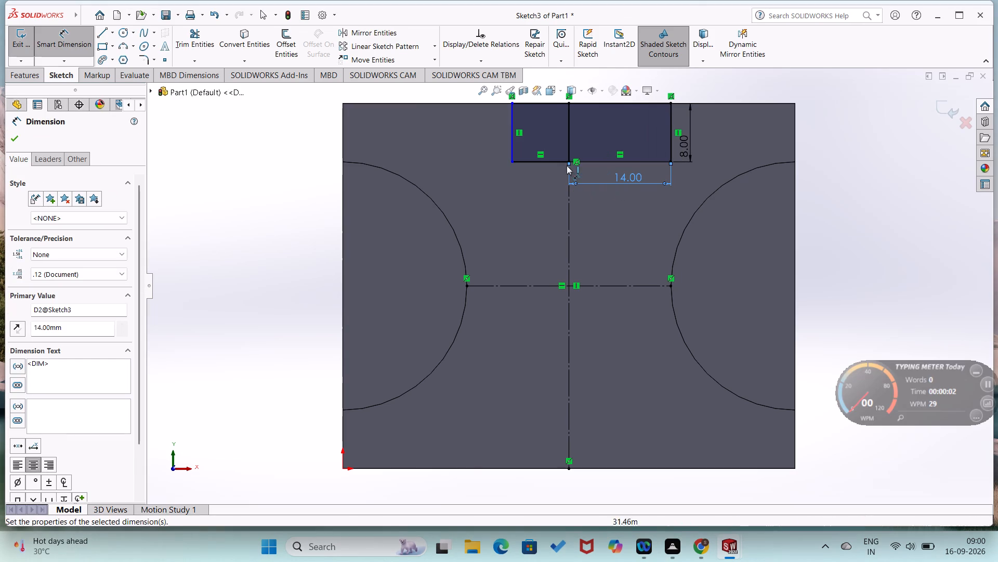
pyautogui.click(555, 161)
pyautogui.click(553, 193)
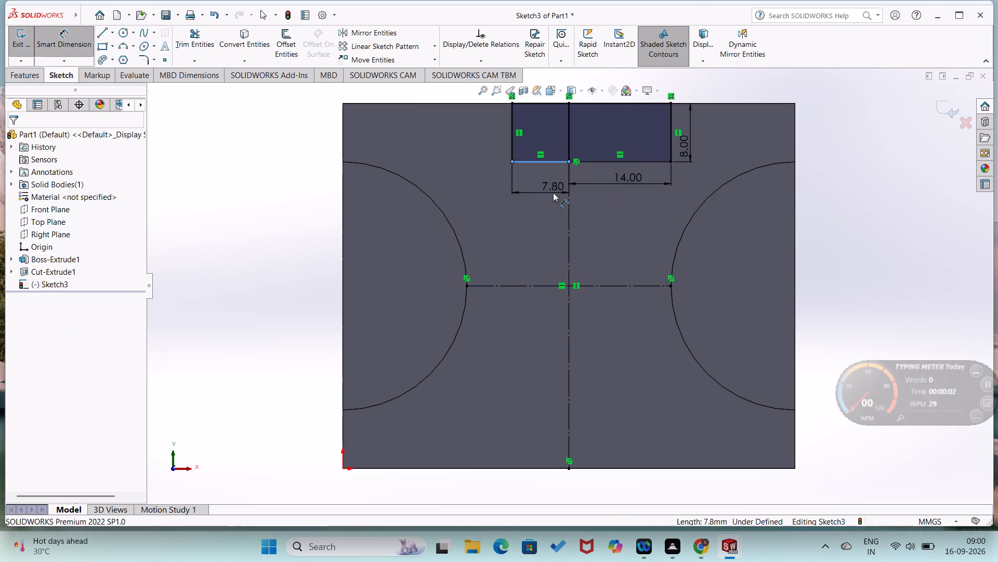
pyautogui.write('14')
pyautogui.press('Return')
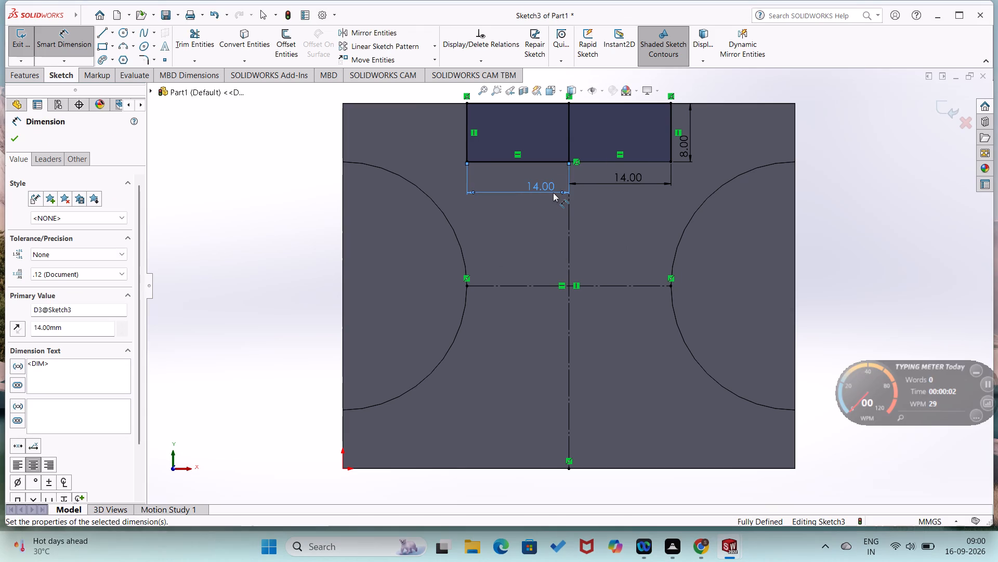
pyautogui.click(545, 206)
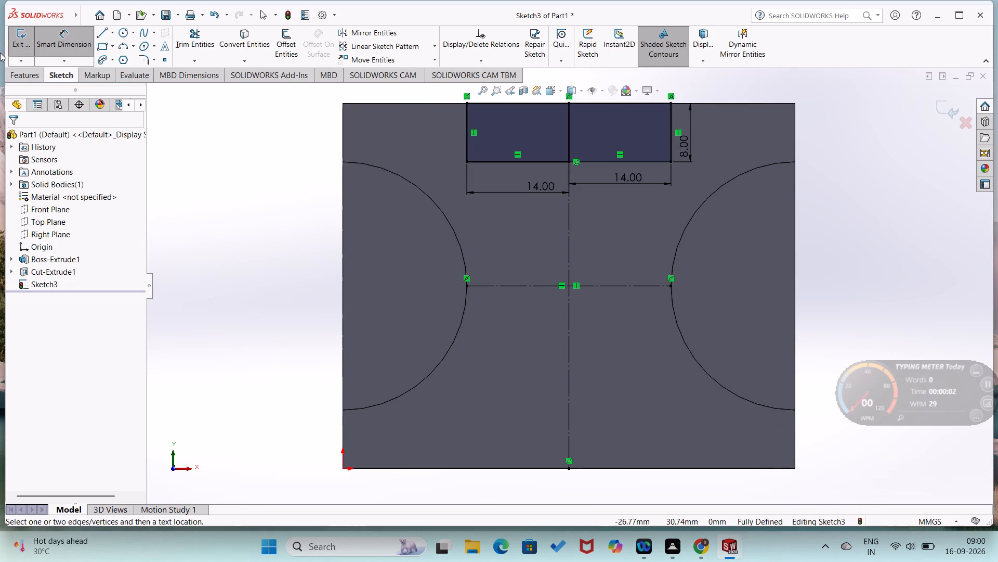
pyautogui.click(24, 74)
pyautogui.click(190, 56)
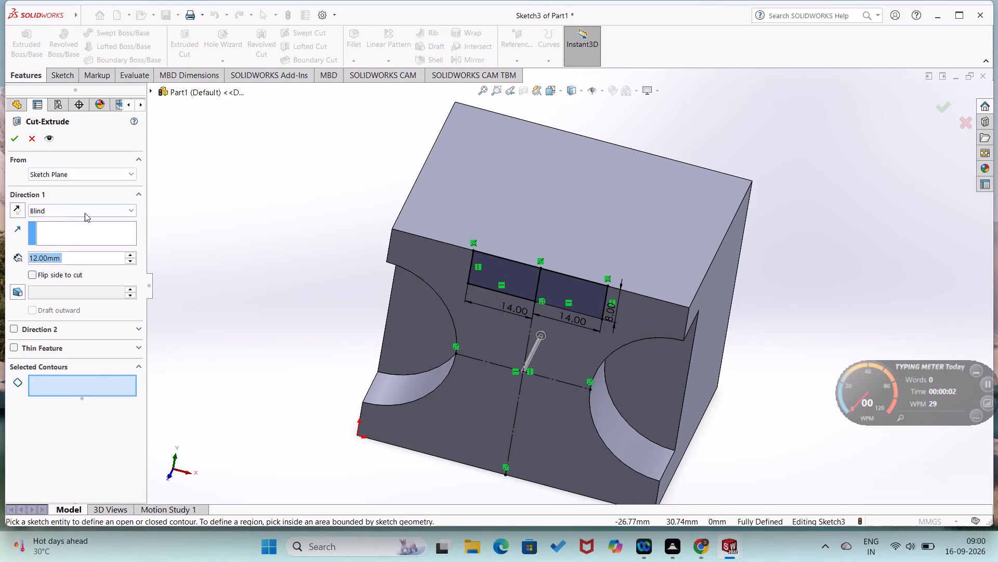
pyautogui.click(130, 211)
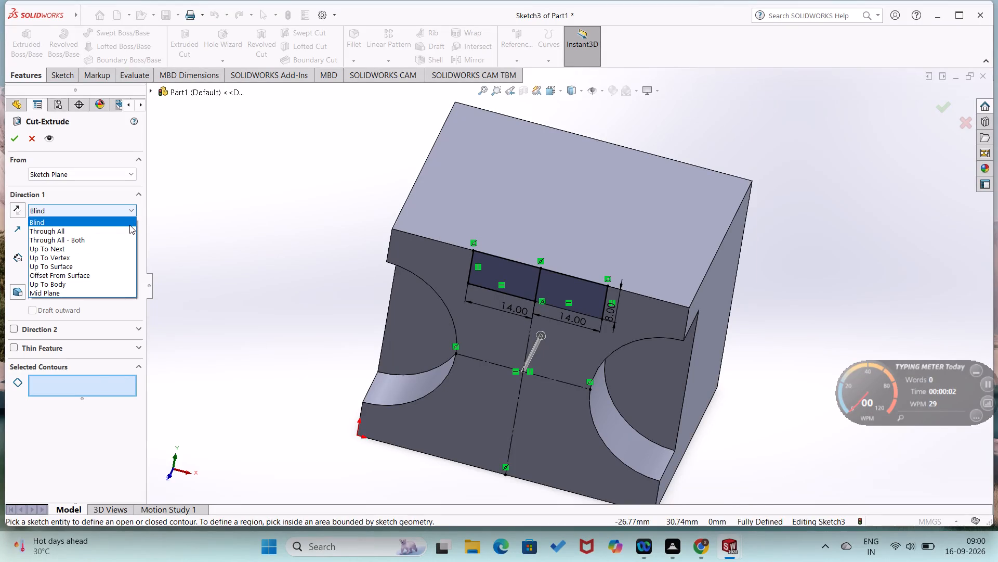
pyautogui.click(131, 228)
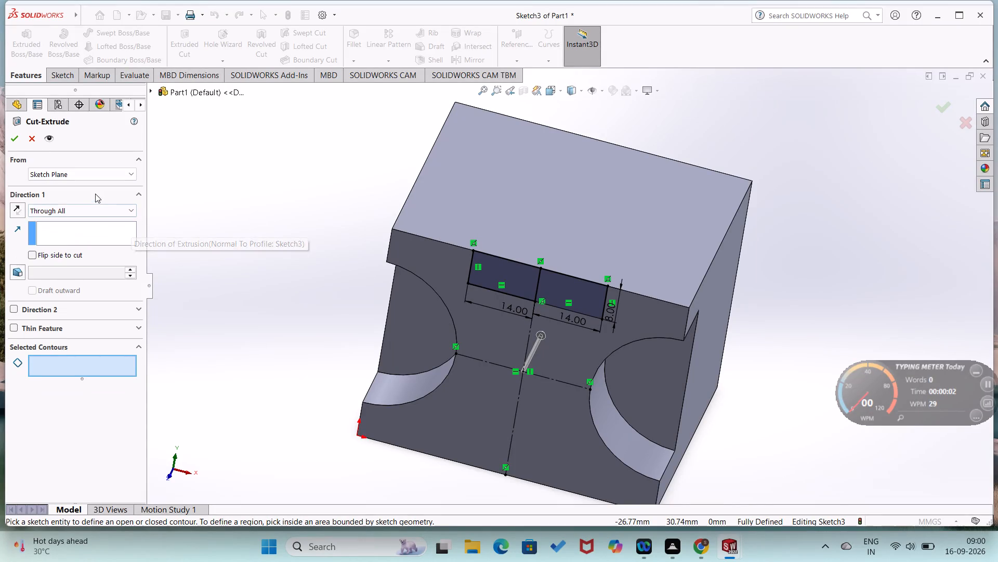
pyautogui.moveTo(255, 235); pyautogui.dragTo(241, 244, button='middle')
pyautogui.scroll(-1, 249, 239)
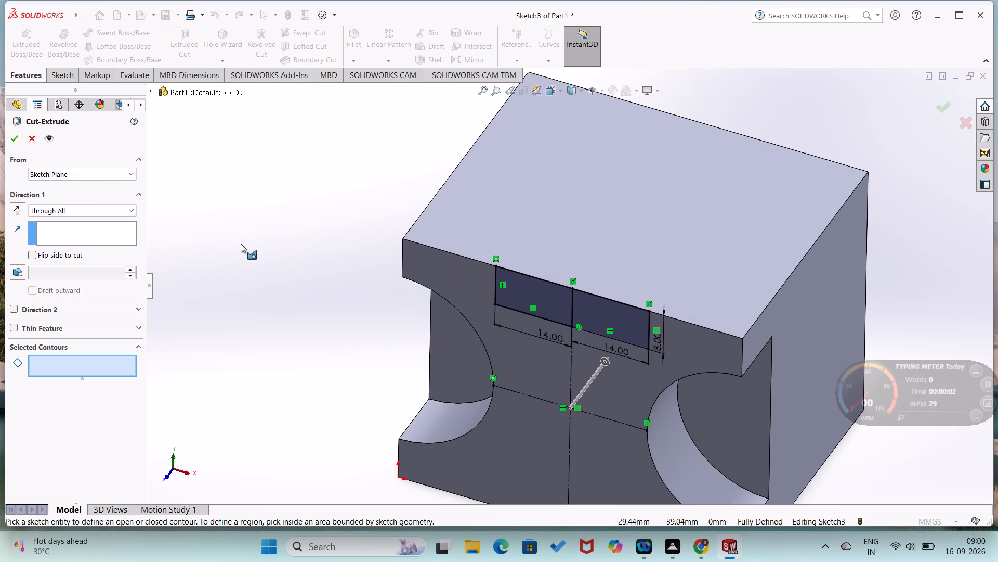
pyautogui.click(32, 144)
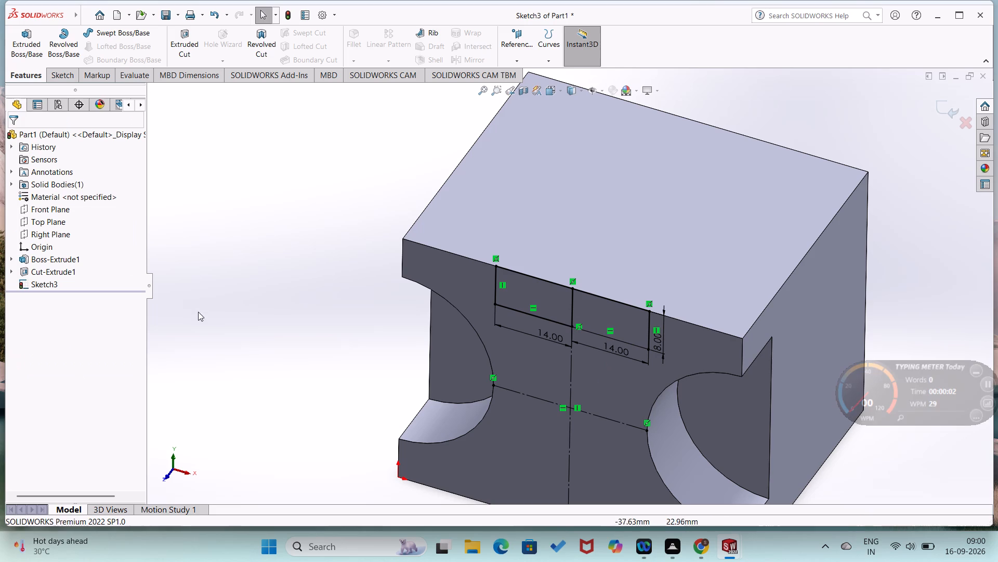
# Delete the 8 mm solid vertical segment that divides the notch profile at the midline.
pyautogui.click(536, 378)
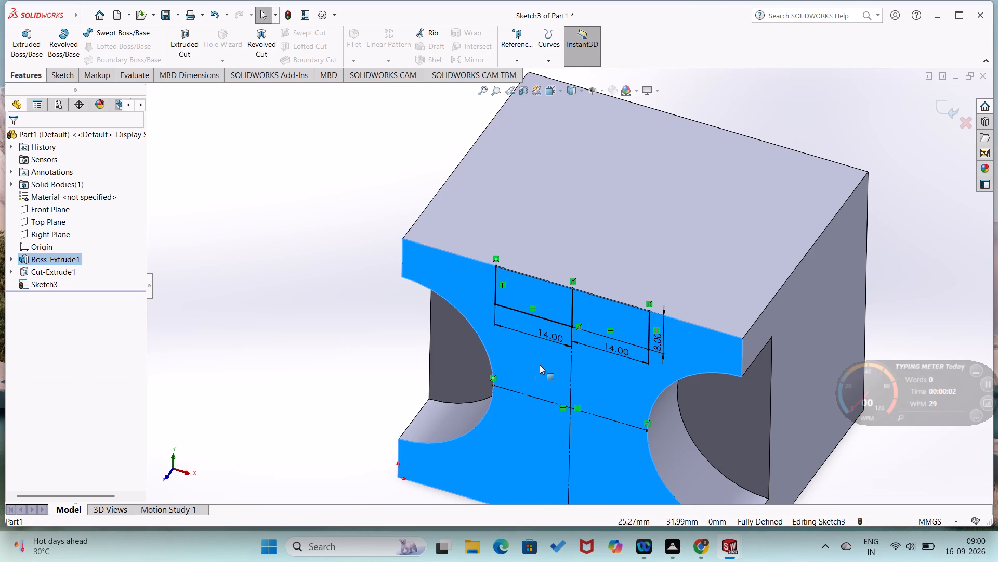
pyautogui.rightClick(540, 365)
pyautogui.click(518, 392)
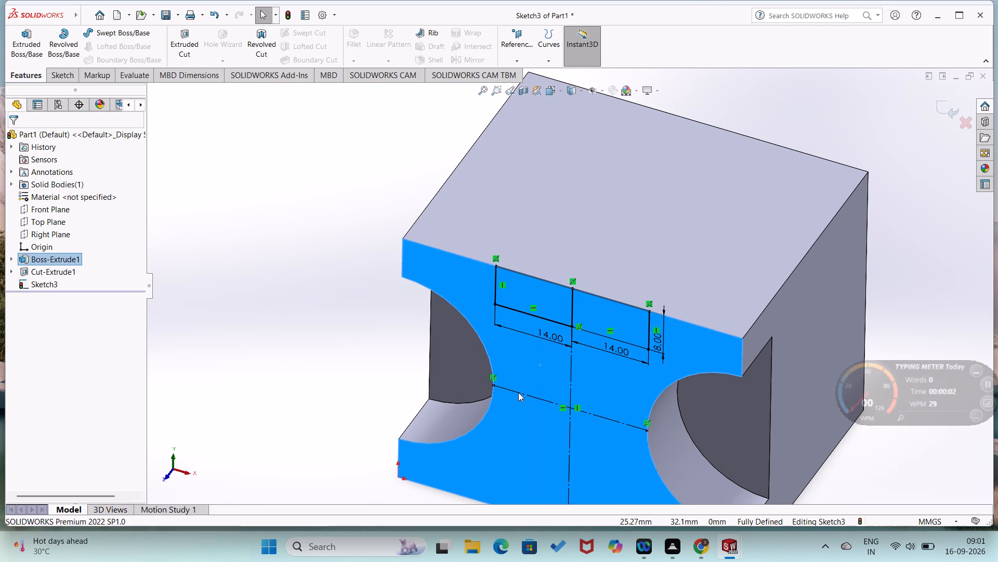
pyautogui.click(571, 311)
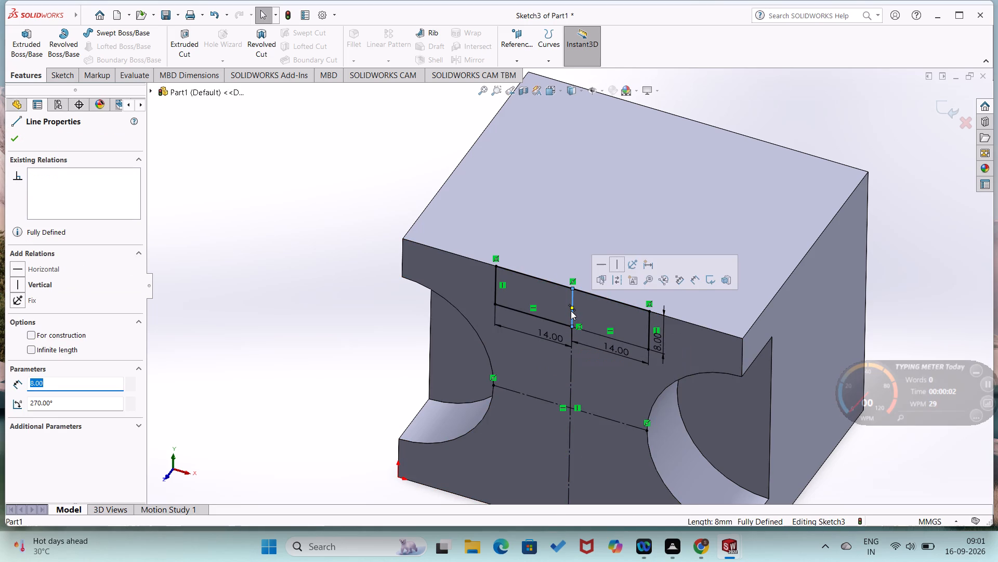
pyautogui.press('Delete')
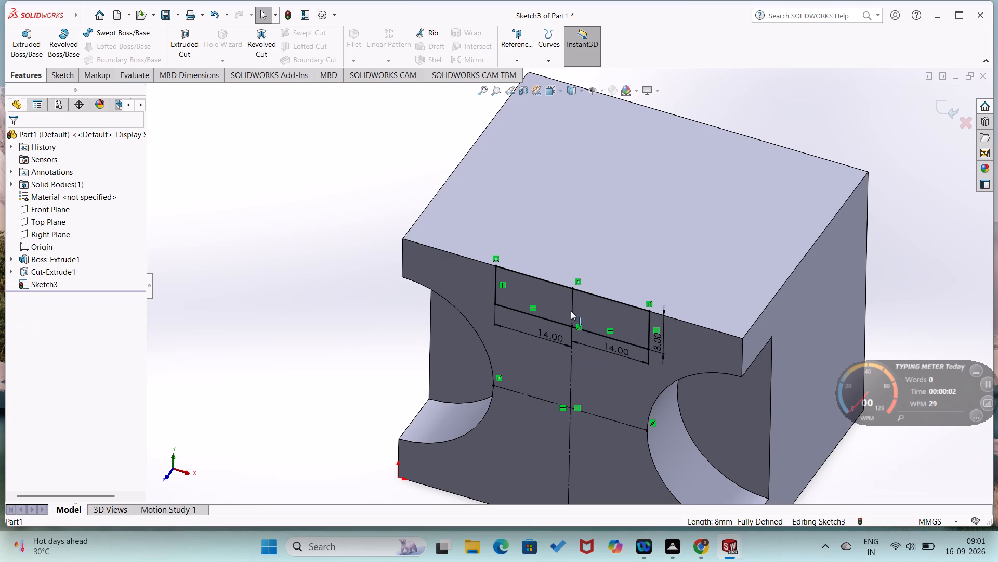
# Cut-extrude the rectangular notch profile with the Through All end condition to form a slot along the block's top.
pyautogui.click(178, 43)
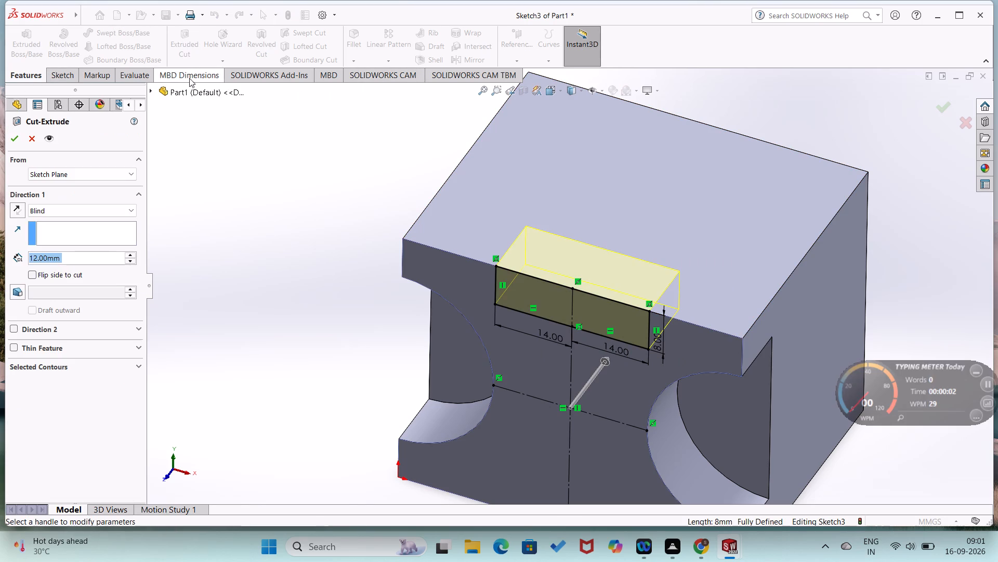
pyautogui.click(136, 211)
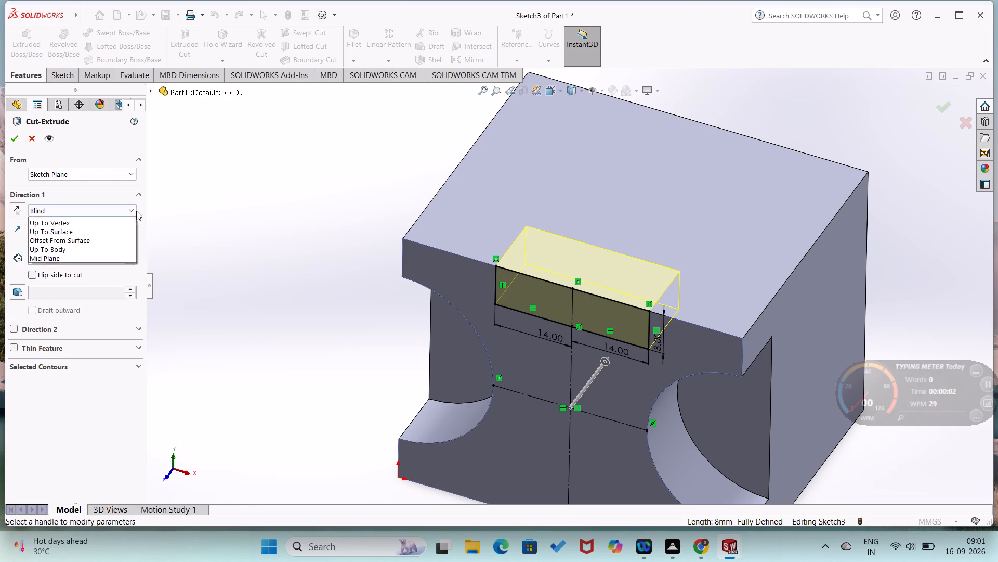
pyautogui.click(126, 231)
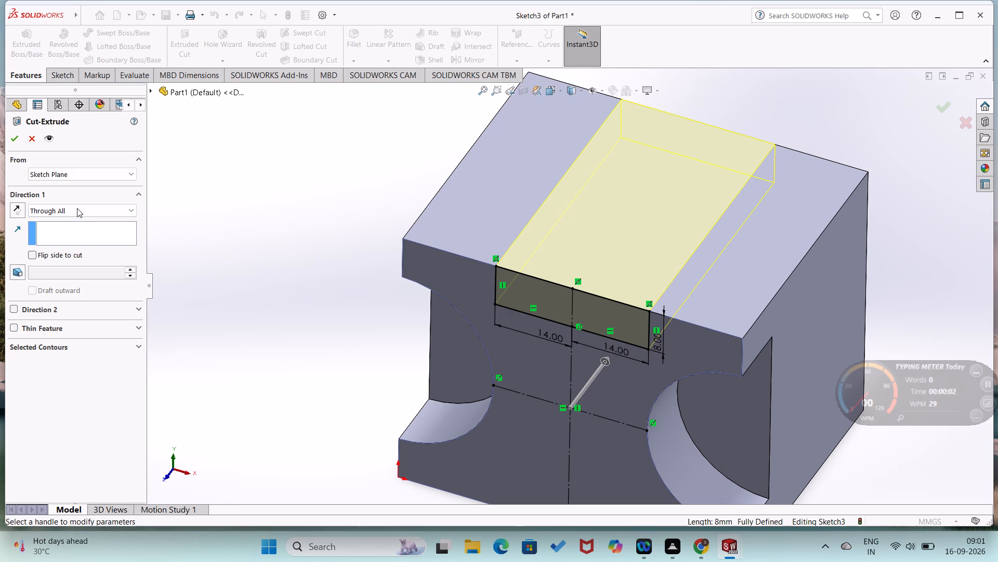
pyautogui.click(9, 136)
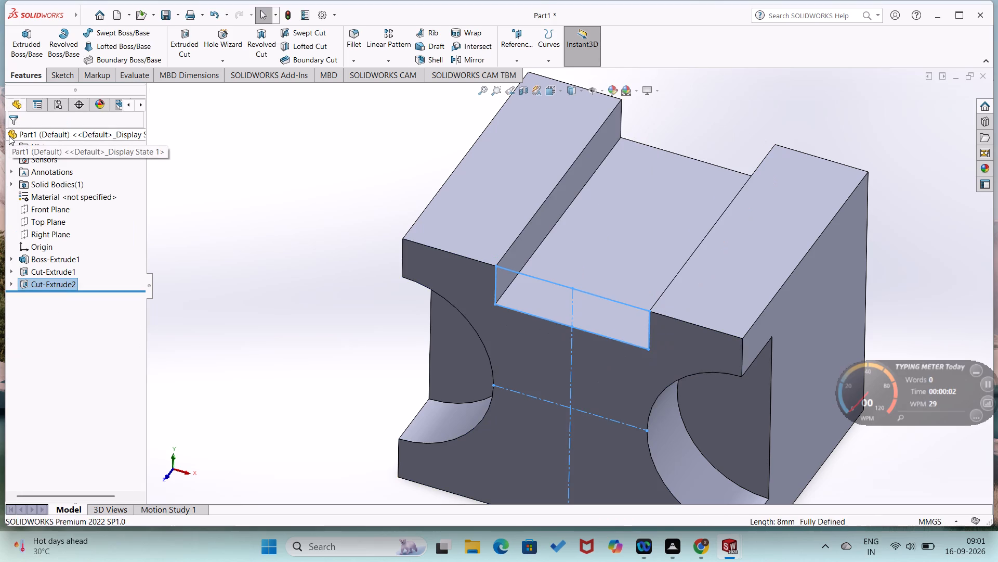
pyautogui.click(214, 162)
pyautogui.moveTo(275, 277); pyautogui.dragTo(313, 225, button='middle')
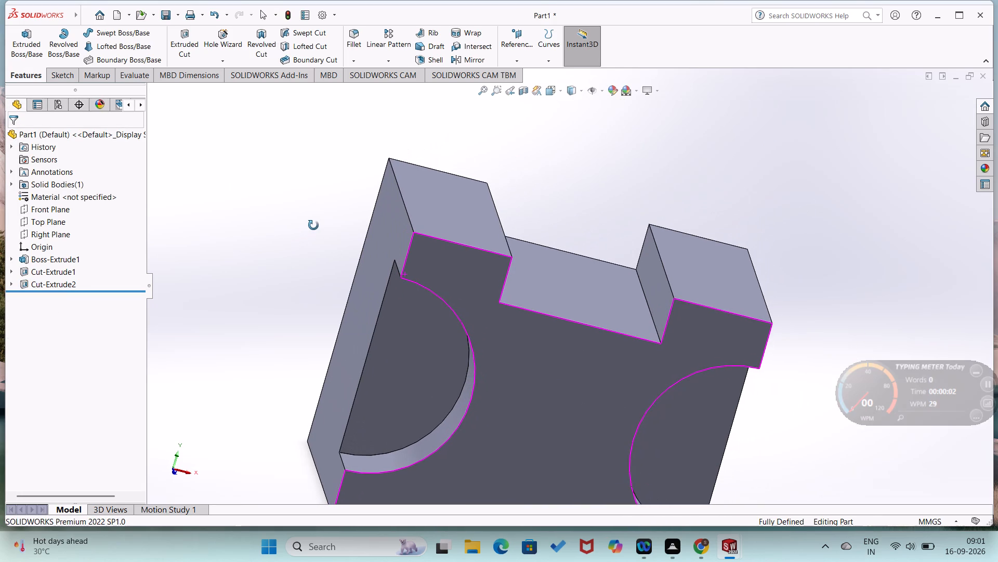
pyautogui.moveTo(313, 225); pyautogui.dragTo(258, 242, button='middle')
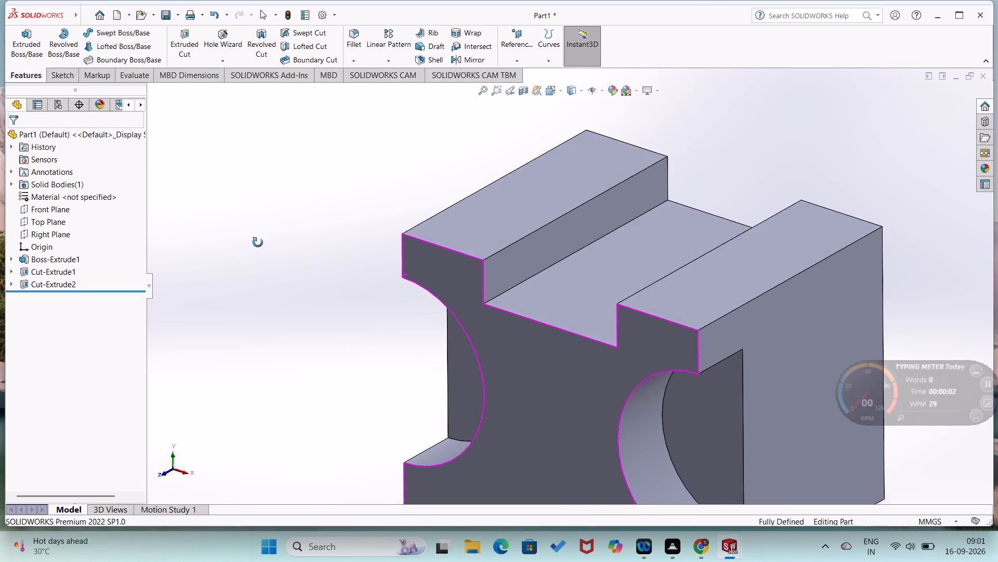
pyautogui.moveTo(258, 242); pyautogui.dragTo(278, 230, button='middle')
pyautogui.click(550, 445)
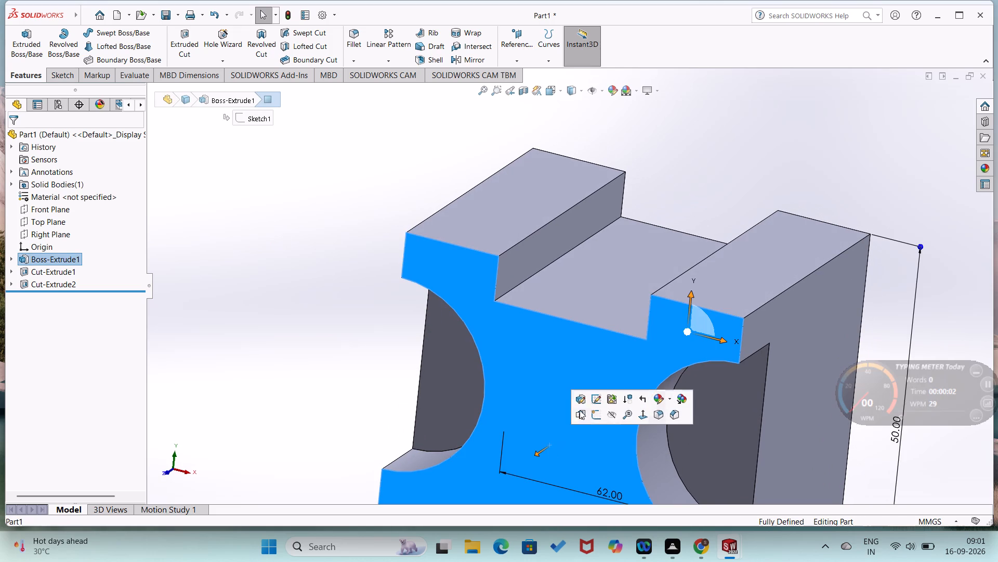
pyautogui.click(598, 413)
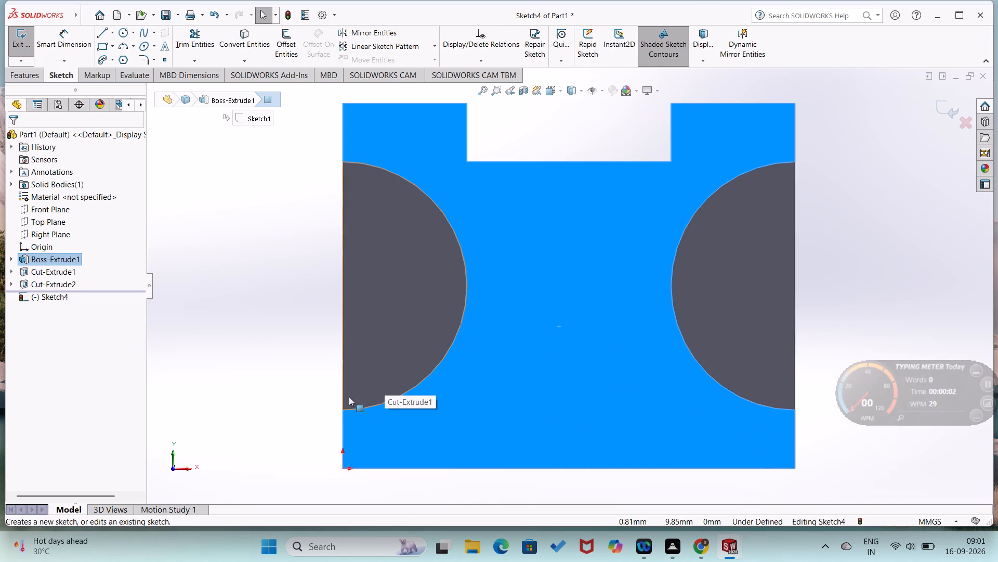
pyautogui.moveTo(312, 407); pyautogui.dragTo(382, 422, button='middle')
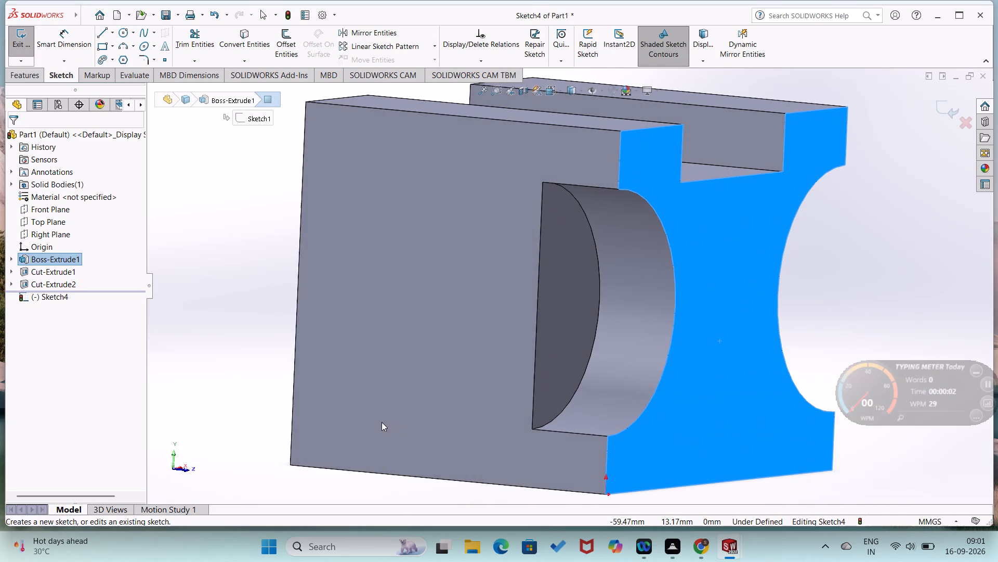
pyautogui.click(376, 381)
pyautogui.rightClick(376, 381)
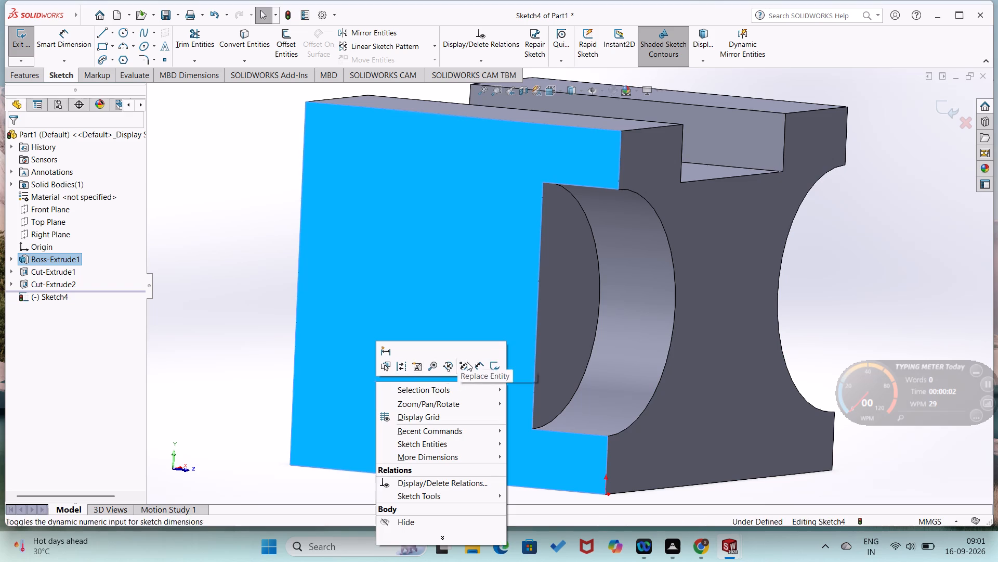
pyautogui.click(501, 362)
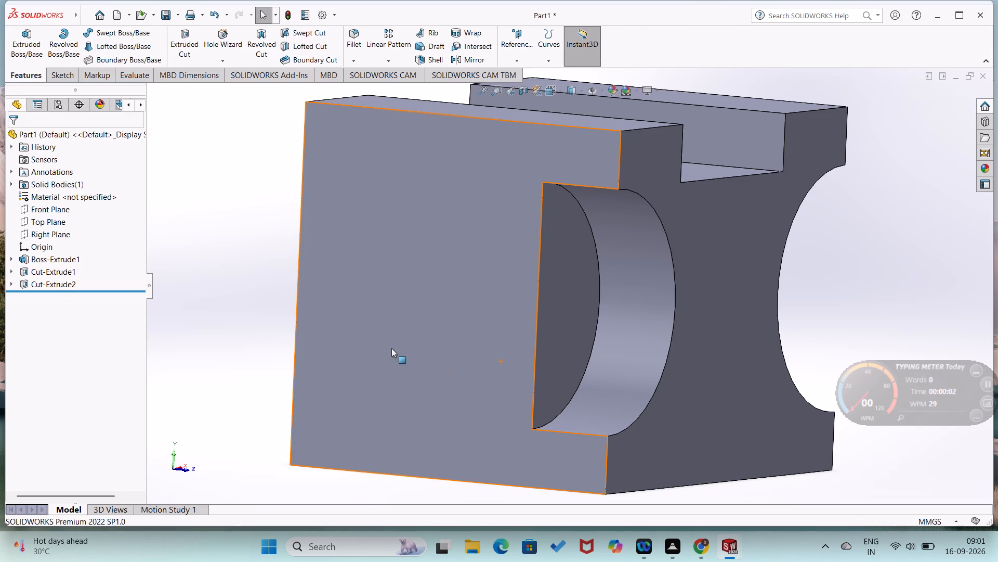
# On the block's flat side face, sketch a 50 mm vertical construction centreline from the bottom edge's midpoint to the top edge.
pyautogui.rightClick(391, 348)
pyautogui.click(417, 306)
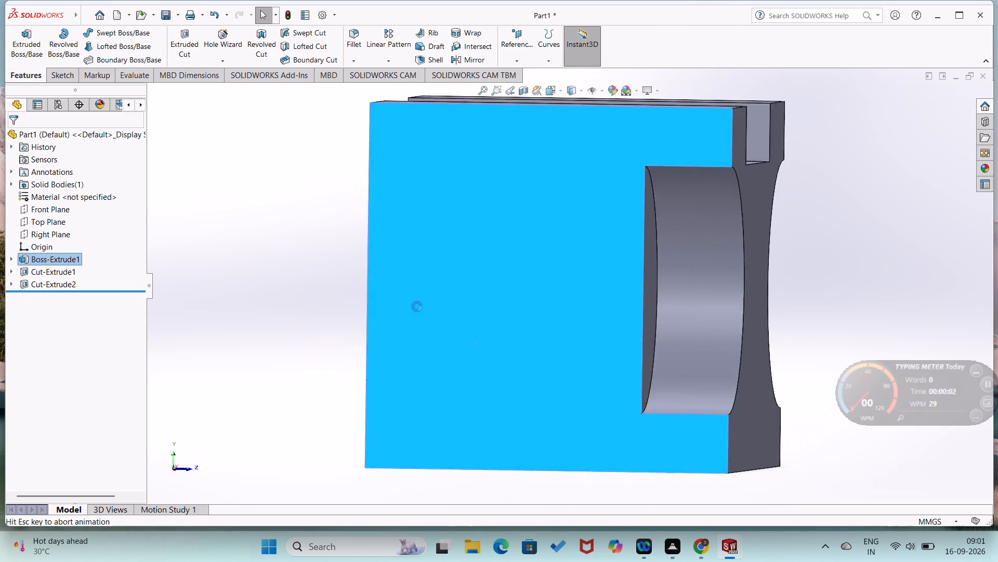
pyautogui.click(267, 312)
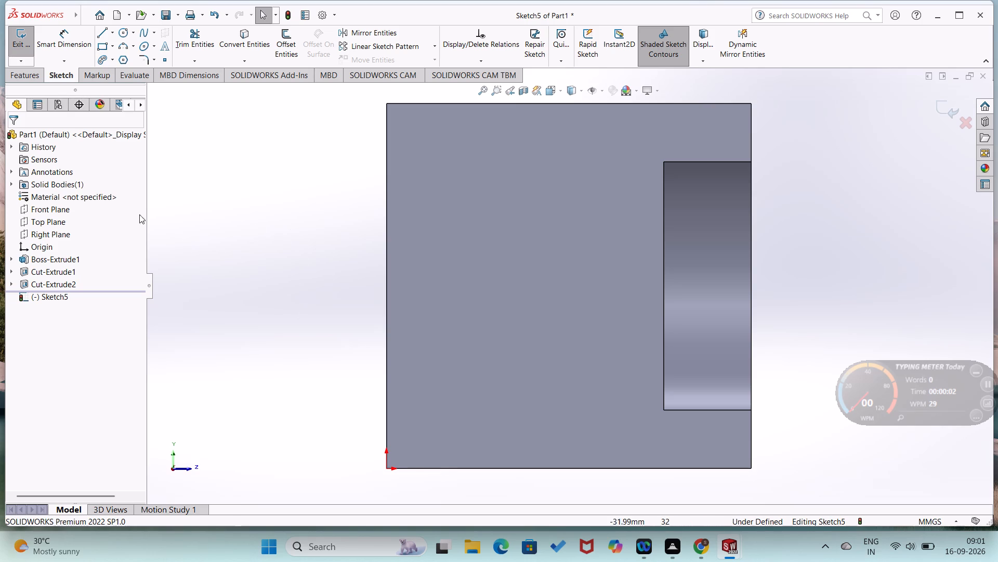
pyautogui.click(98, 34)
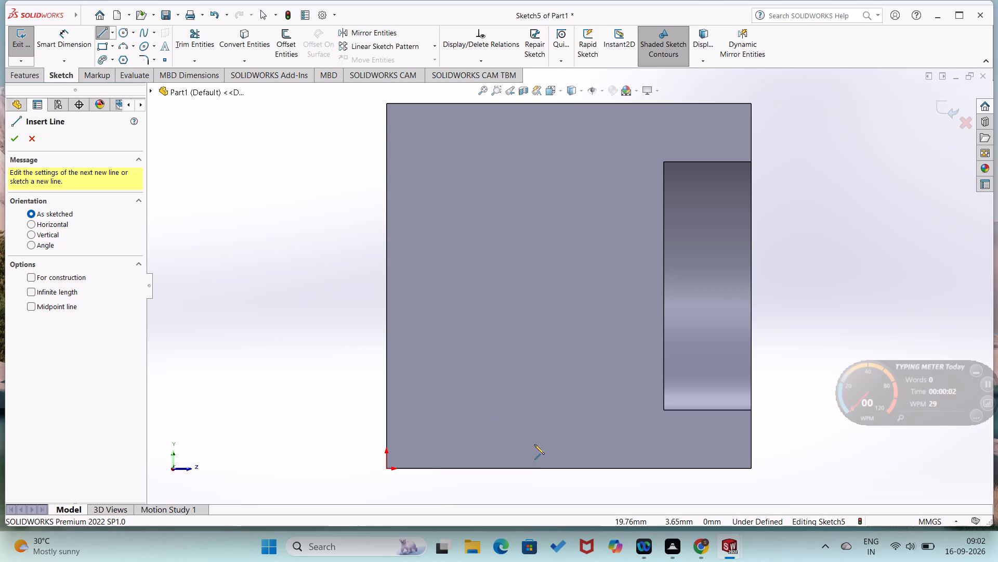
pyautogui.click(569, 468)
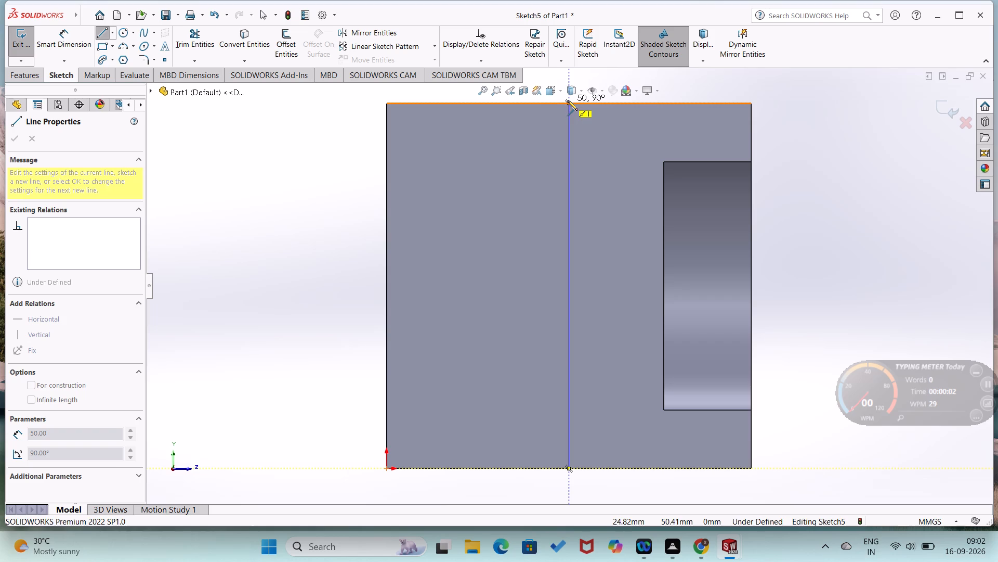
pyautogui.click(568, 100)
pyautogui.rightClick(563, 131)
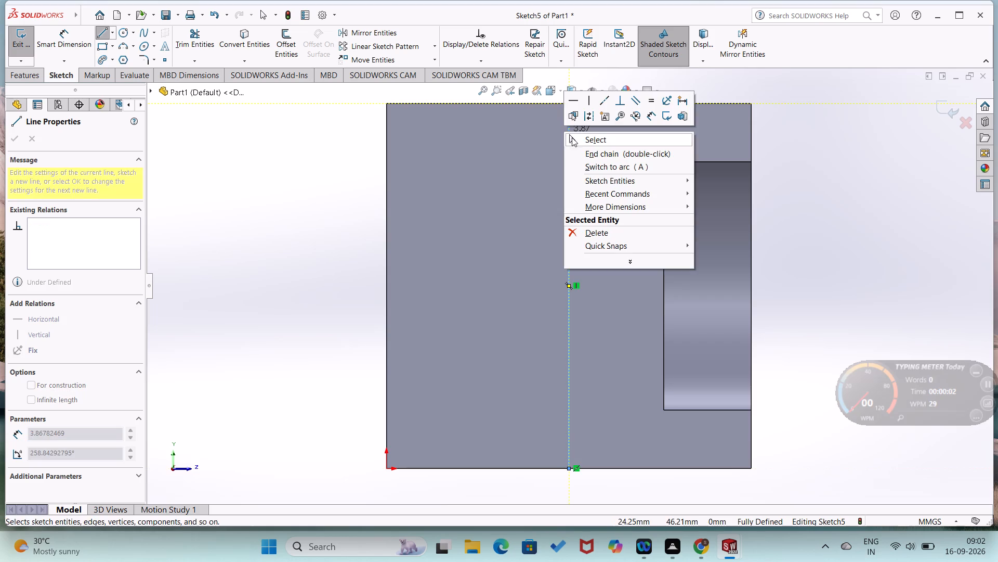
pyautogui.click(588, 112)
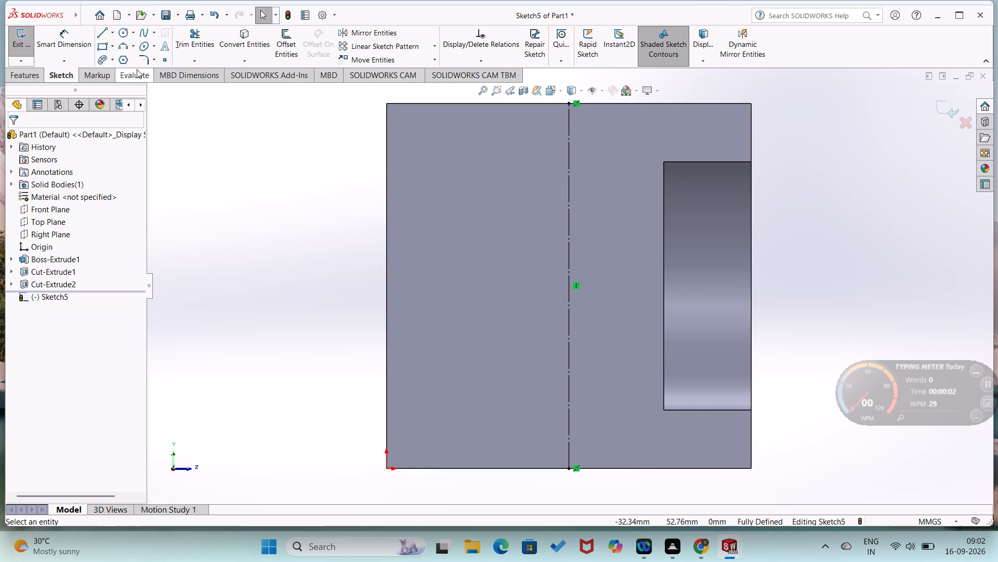
# Sketch a 38 mm horizontal construction line from the midpoint of the side face's rear edge to the recess edge.
pyautogui.click(102, 32)
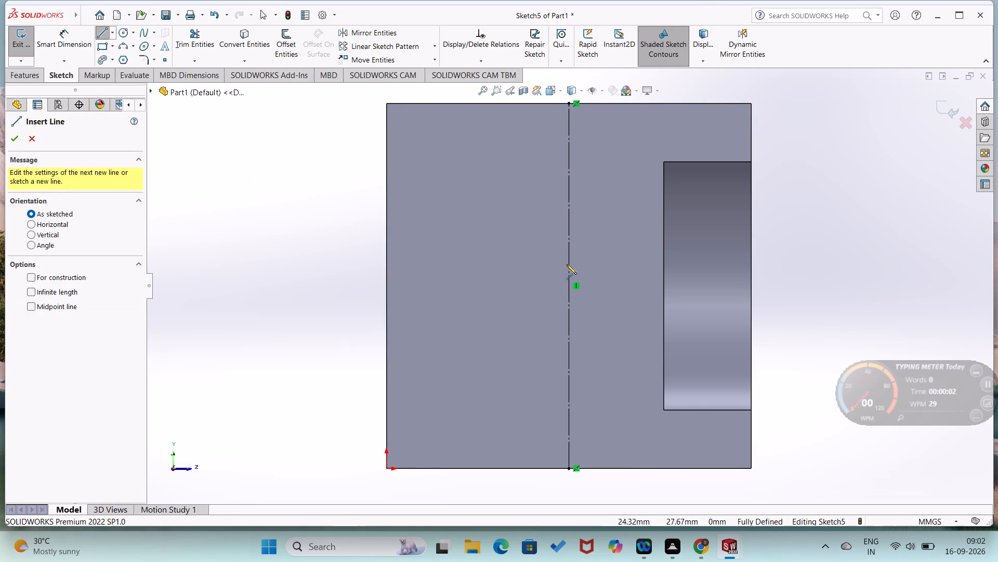
pyautogui.click(386, 285)
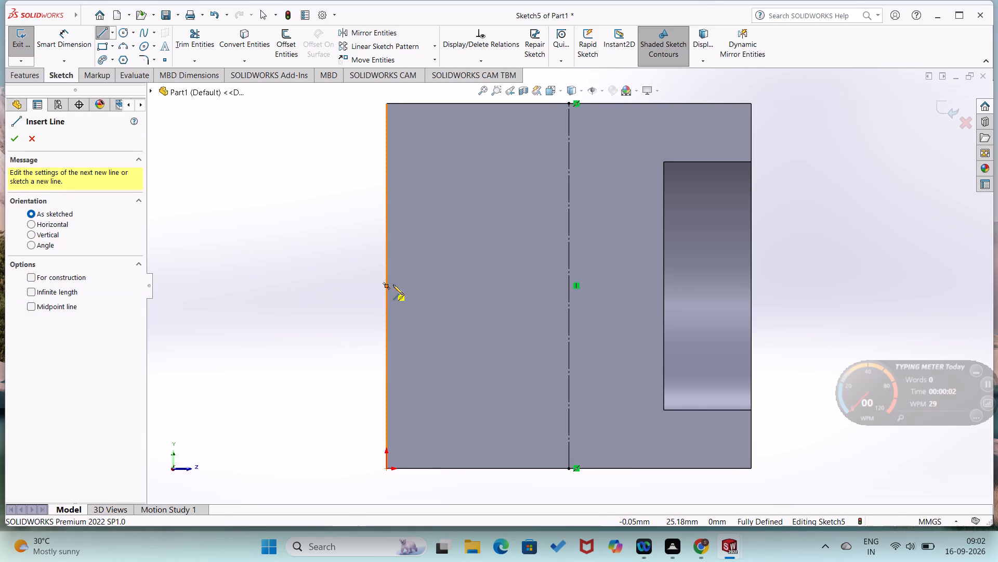
pyautogui.click(665, 288)
pyautogui.rightClick(654, 293)
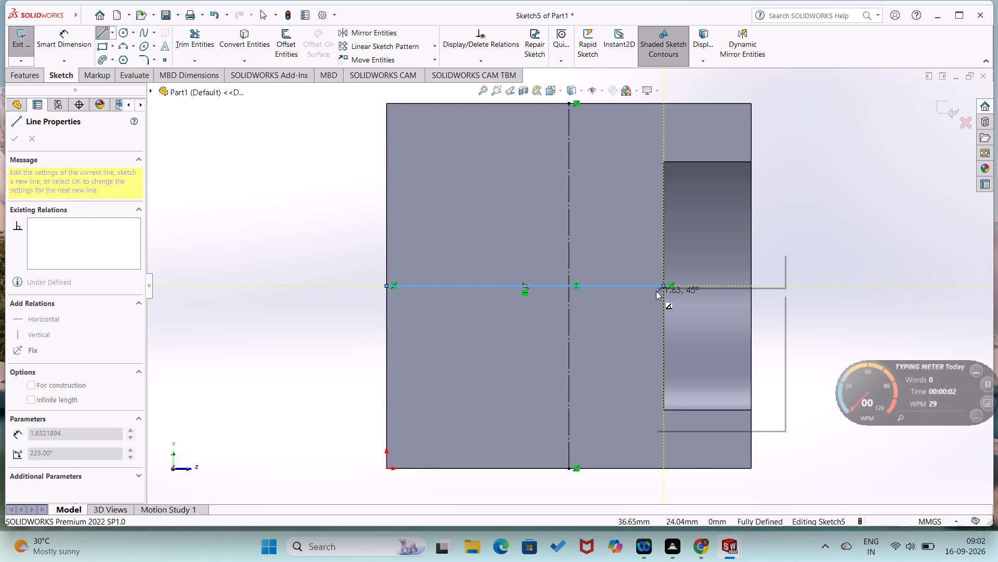
pyautogui.click(677, 279)
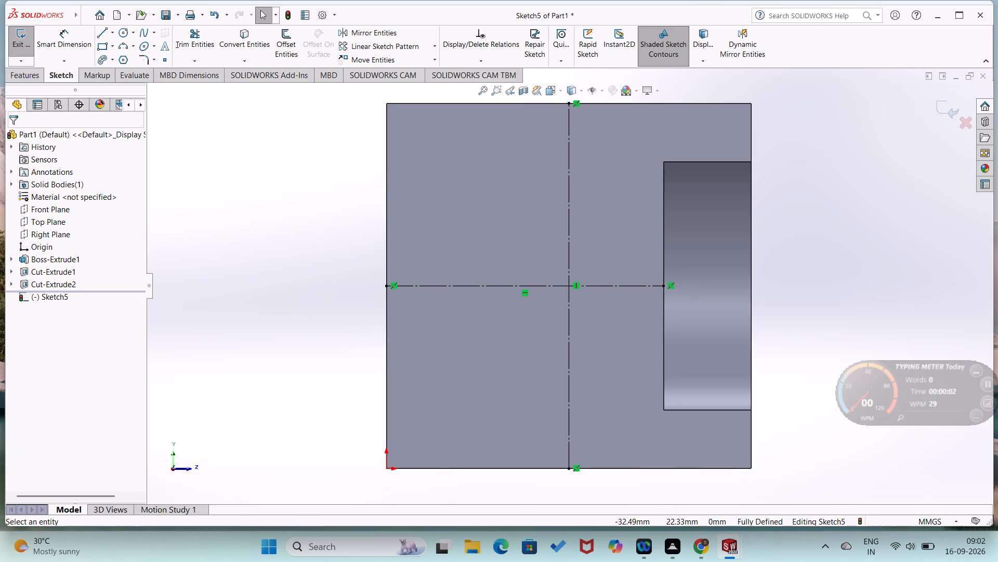
# Sketch a rectangular outline about 10 mm wide around the construction lines' intersection, starting with a short vertical line up from that intersection.
pyautogui.click(102, 30)
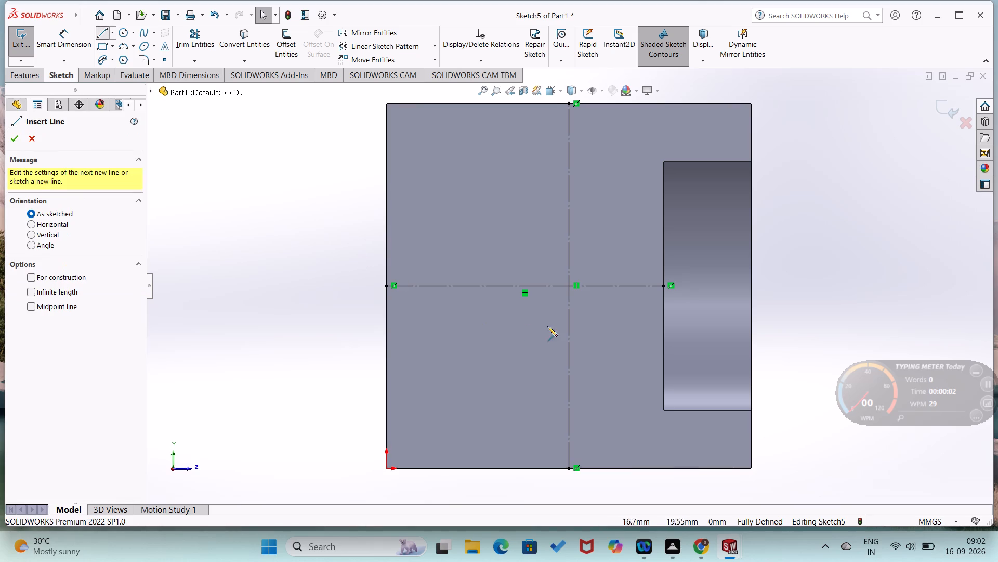
pyautogui.click(567, 286)
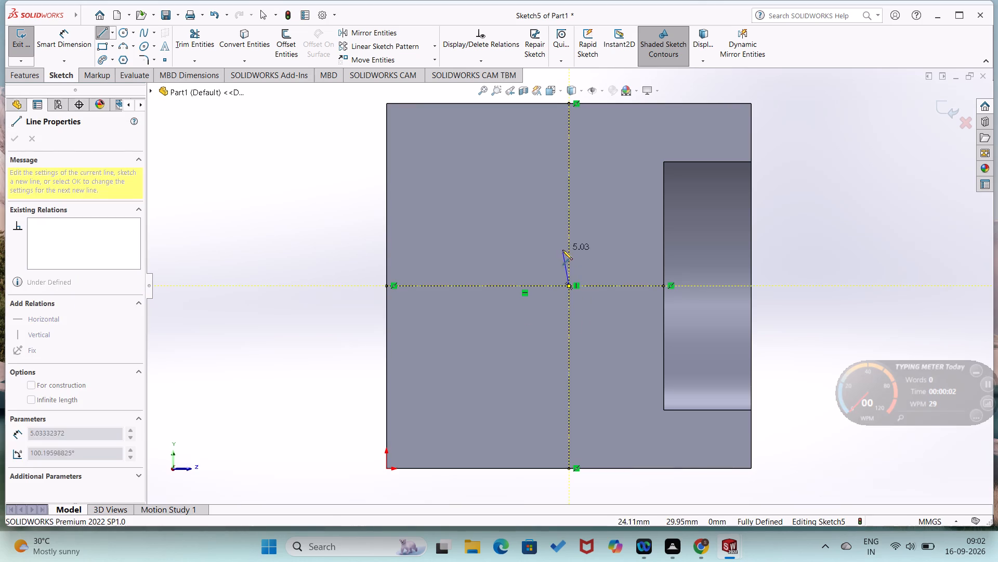
pyautogui.click(570, 248)
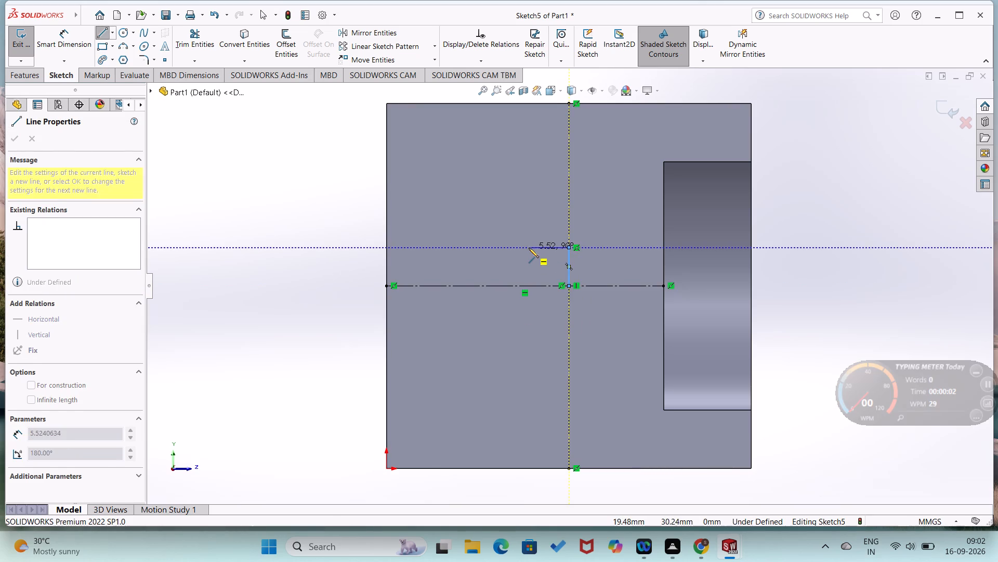
pyautogui.click(529, 248)
pyautogui.click(526, 320)
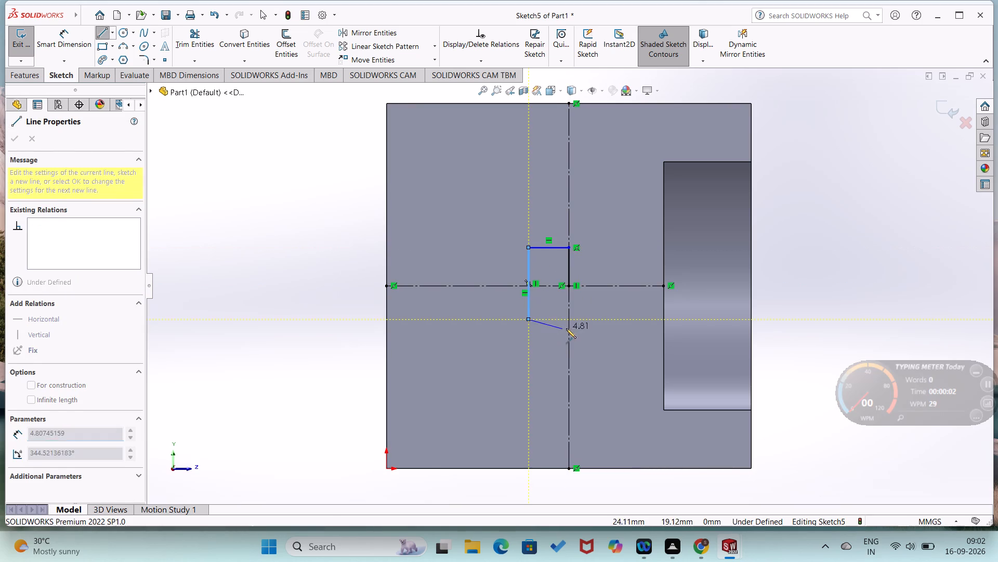
pyautogui.click(603, 321)
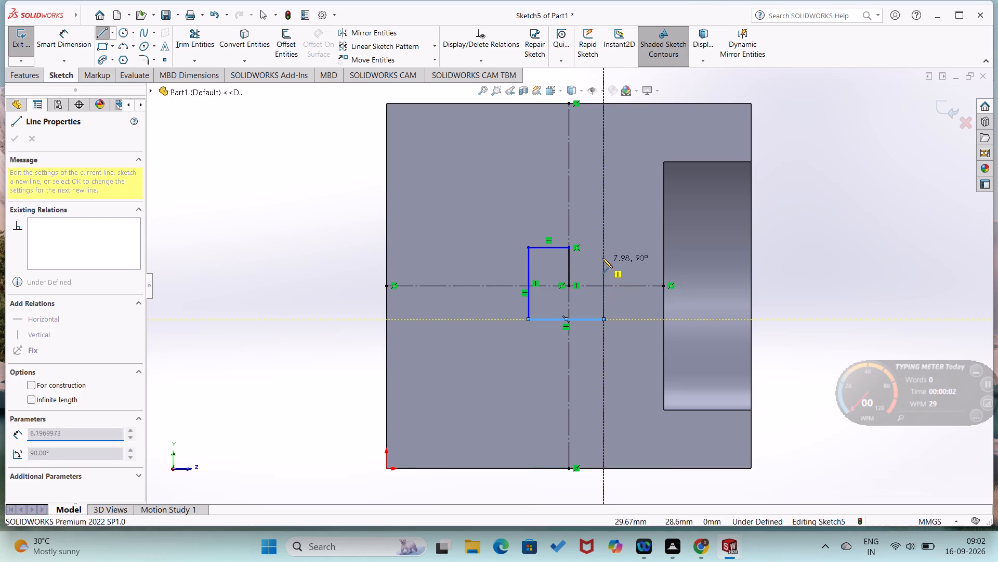
pyautogui.click(606, 246)
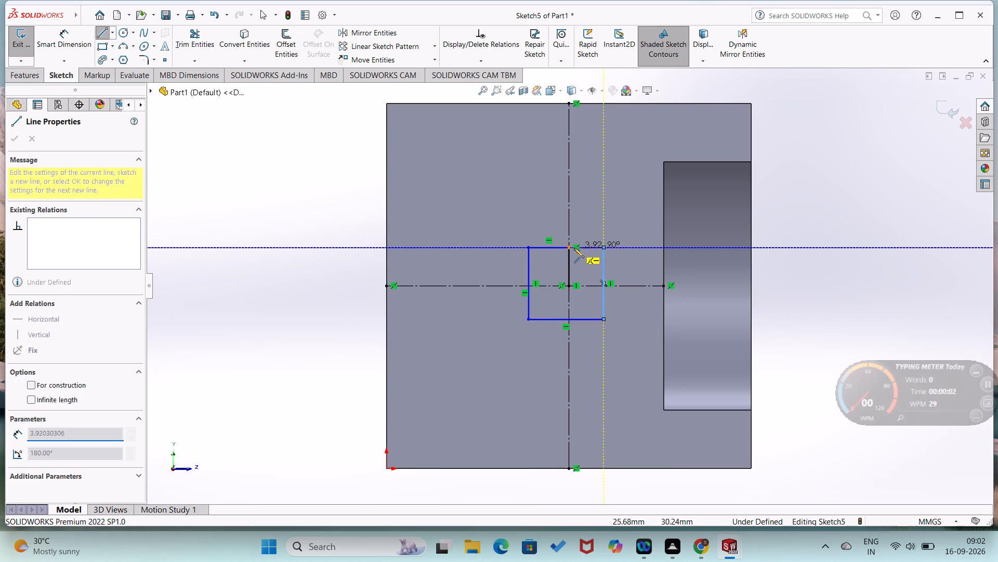
pyautogui.click(566, 247)
pyautogui.rightClick(579, 262)
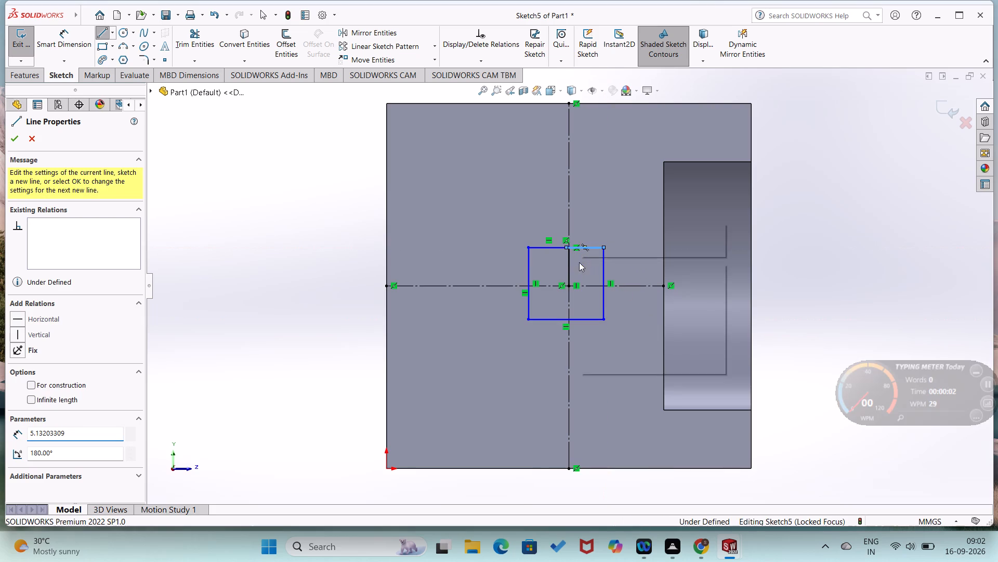
pyautogui.click(600, 268)
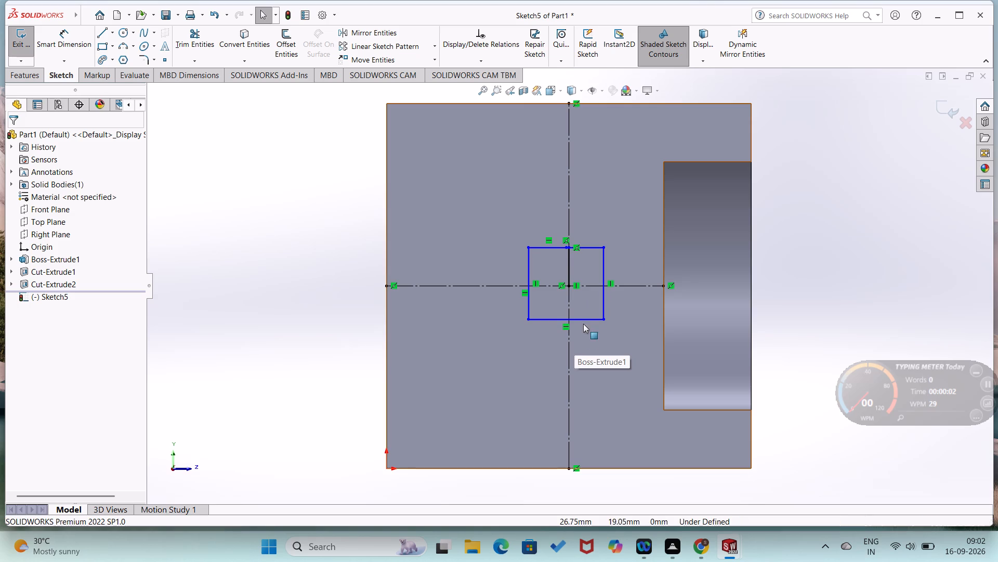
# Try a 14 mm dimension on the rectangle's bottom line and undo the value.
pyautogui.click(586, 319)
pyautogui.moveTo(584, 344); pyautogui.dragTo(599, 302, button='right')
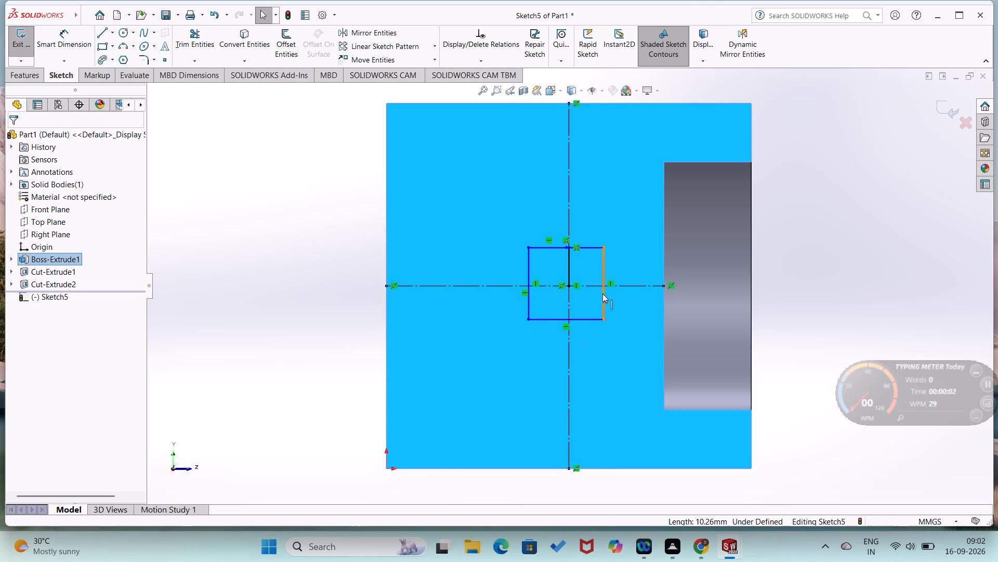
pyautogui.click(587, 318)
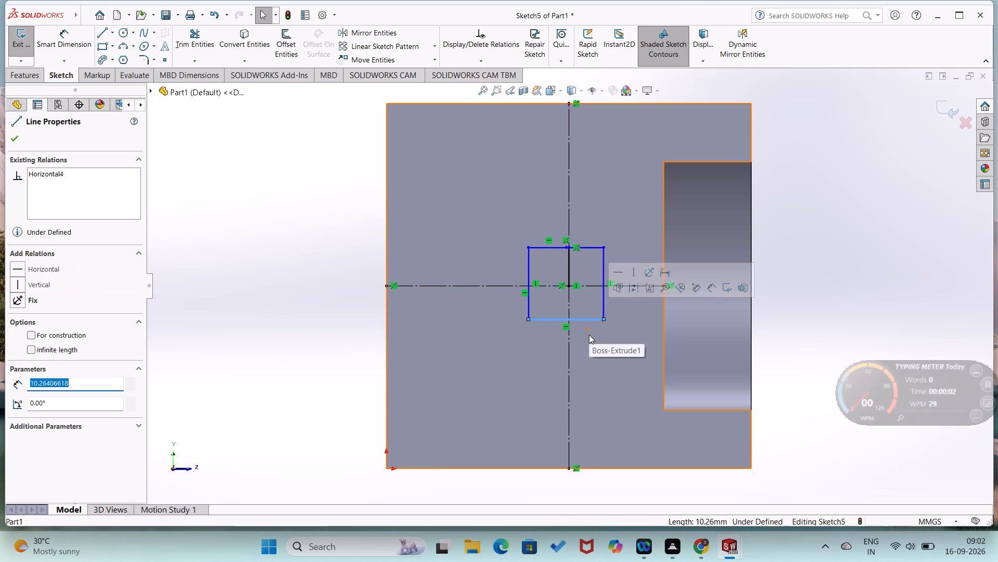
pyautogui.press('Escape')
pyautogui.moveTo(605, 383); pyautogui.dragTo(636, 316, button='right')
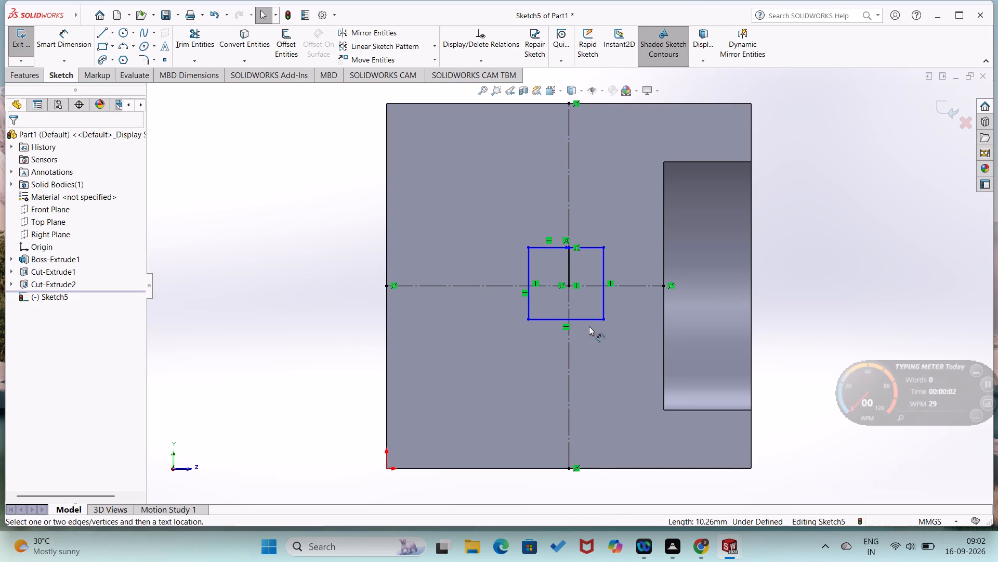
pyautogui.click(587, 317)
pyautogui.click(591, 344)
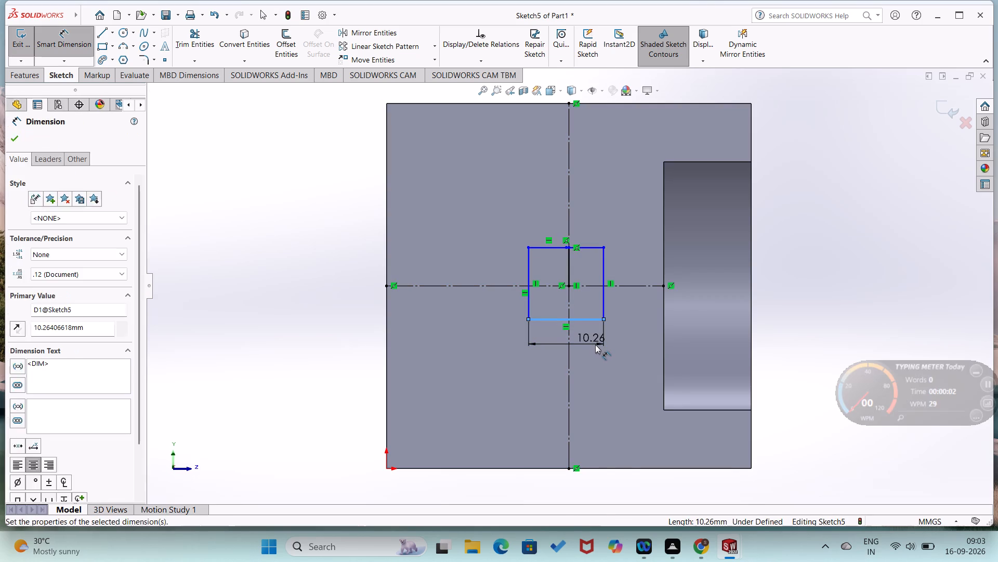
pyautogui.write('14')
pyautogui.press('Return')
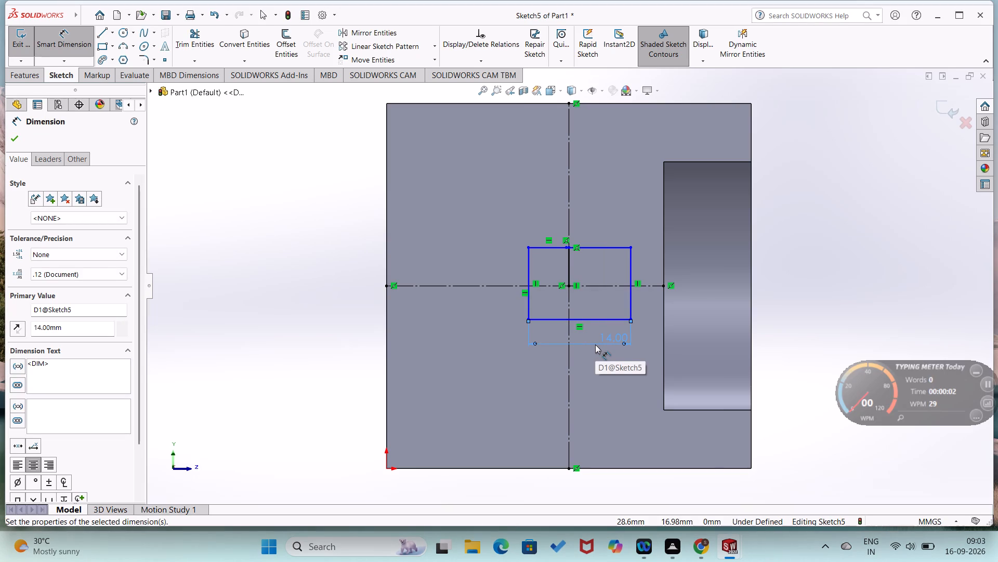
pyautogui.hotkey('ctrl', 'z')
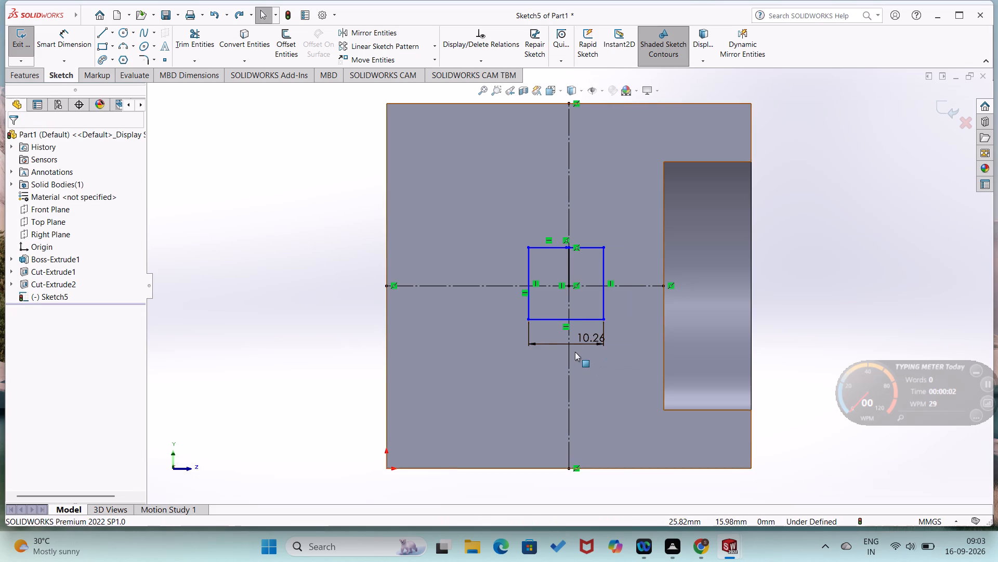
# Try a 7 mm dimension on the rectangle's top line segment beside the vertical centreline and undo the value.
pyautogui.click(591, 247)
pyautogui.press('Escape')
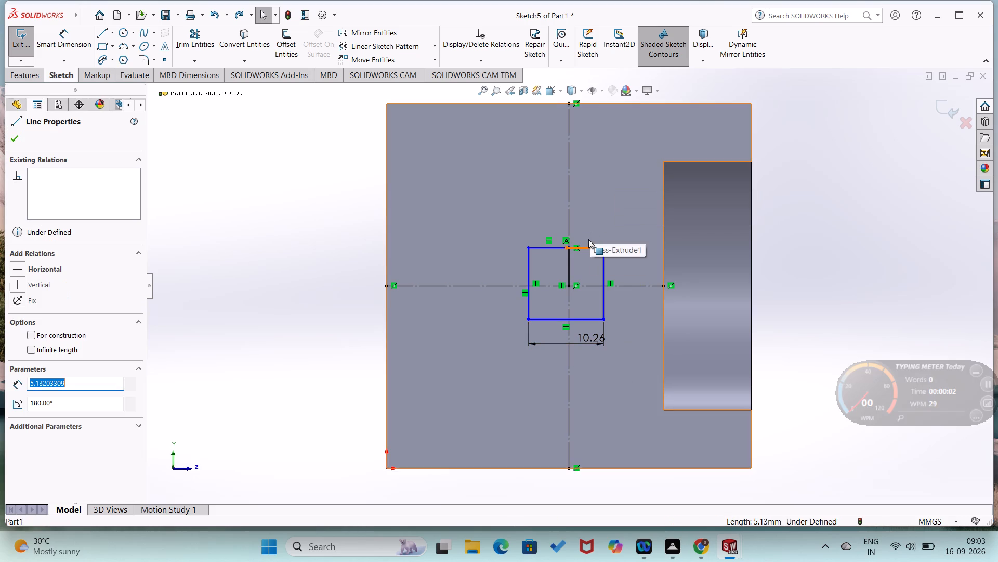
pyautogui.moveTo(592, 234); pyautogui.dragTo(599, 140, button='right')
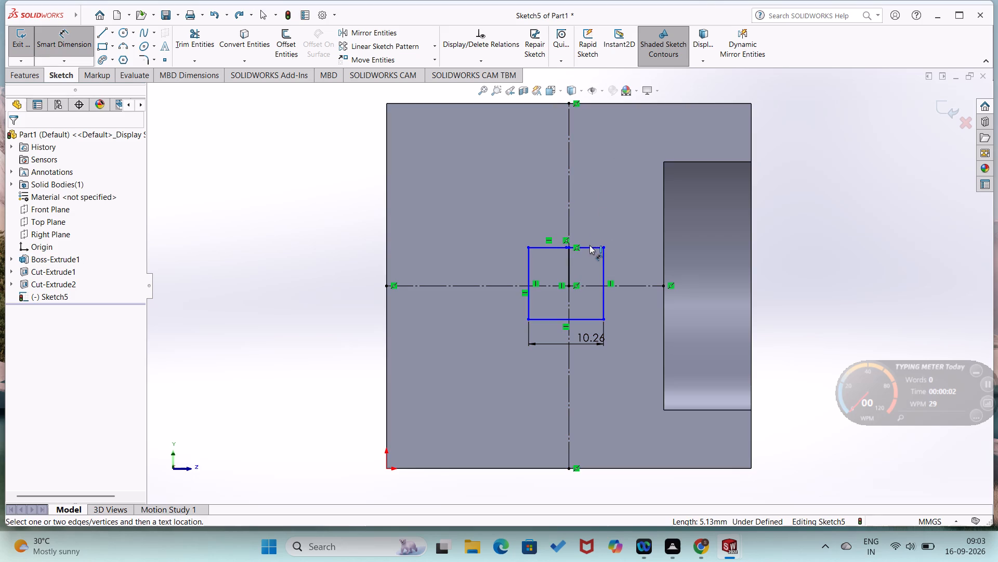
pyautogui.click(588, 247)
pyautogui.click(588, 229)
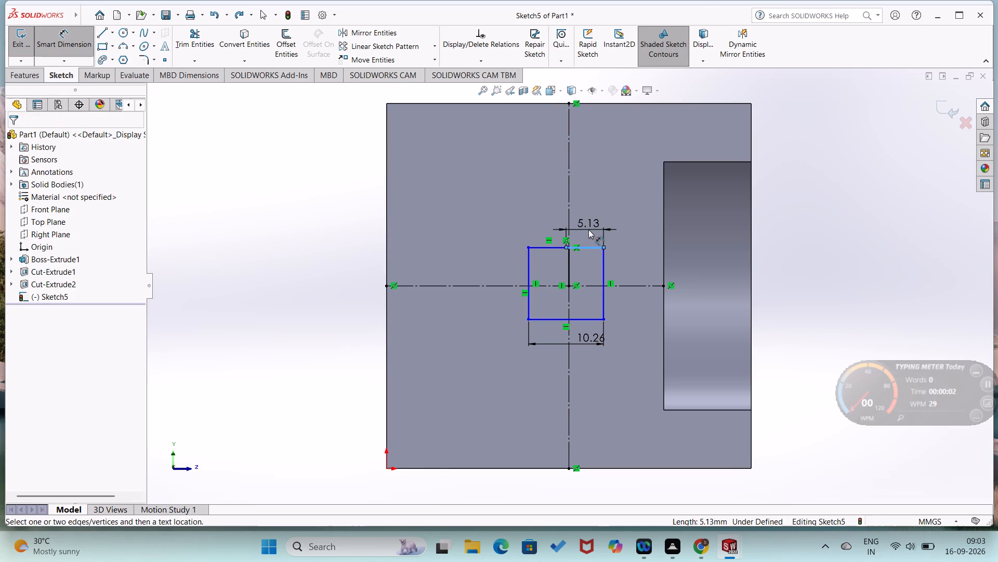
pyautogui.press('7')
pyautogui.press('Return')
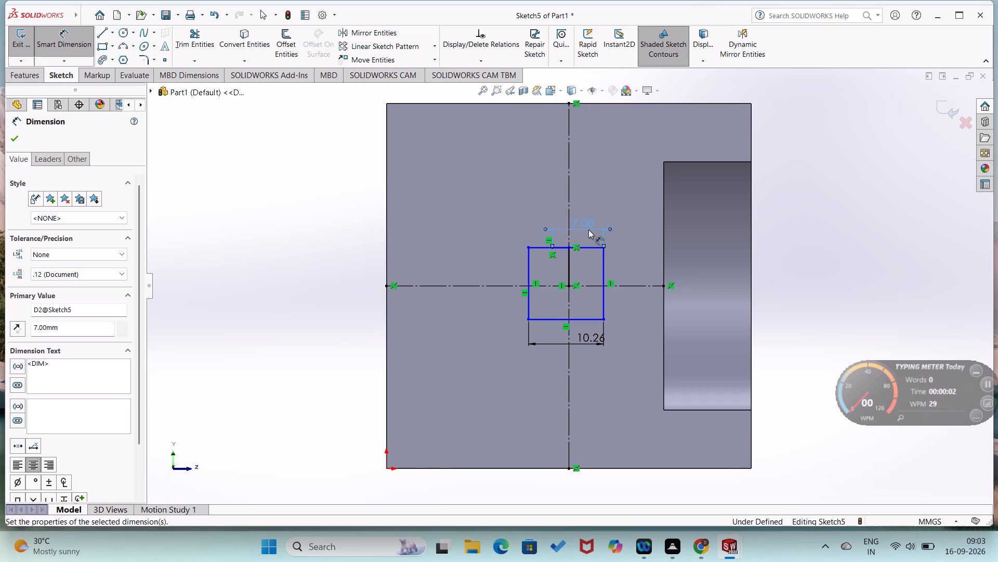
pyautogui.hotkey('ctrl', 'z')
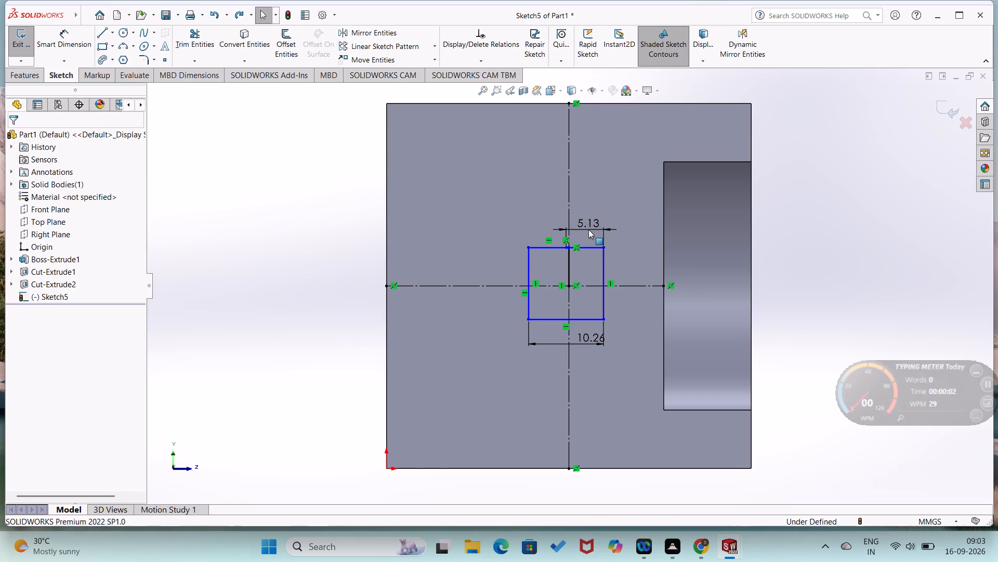
# Undo both trial dimensions on the rectangle and its top line segment on the recess side of the vertical centreline.
pyautogui.hotkey('ctrl', 'z')
pyautogui.hotkey('ctrl', 'z')
pyautogui.hotkey('ctrl', 'z')
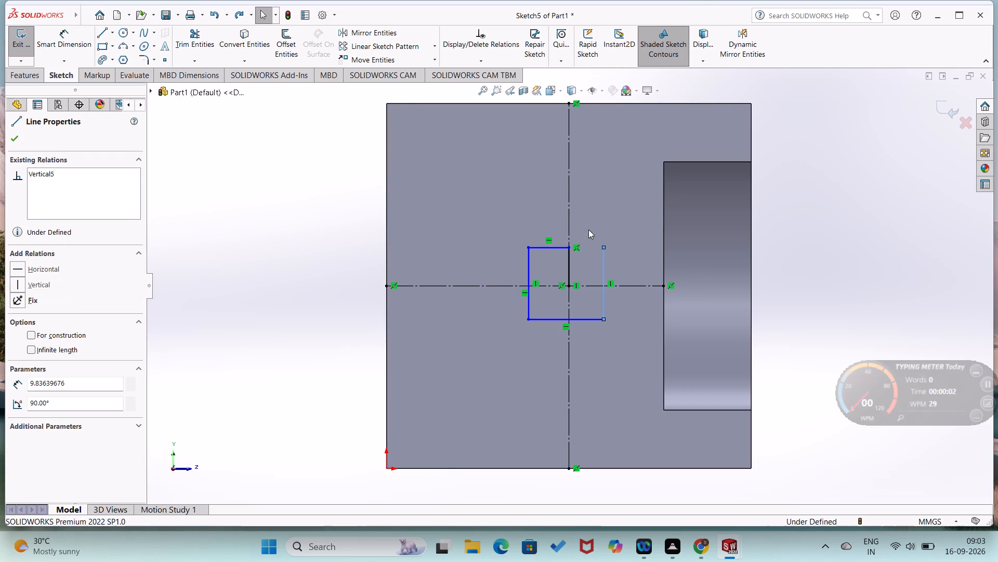
pyautogui.press('Escape')
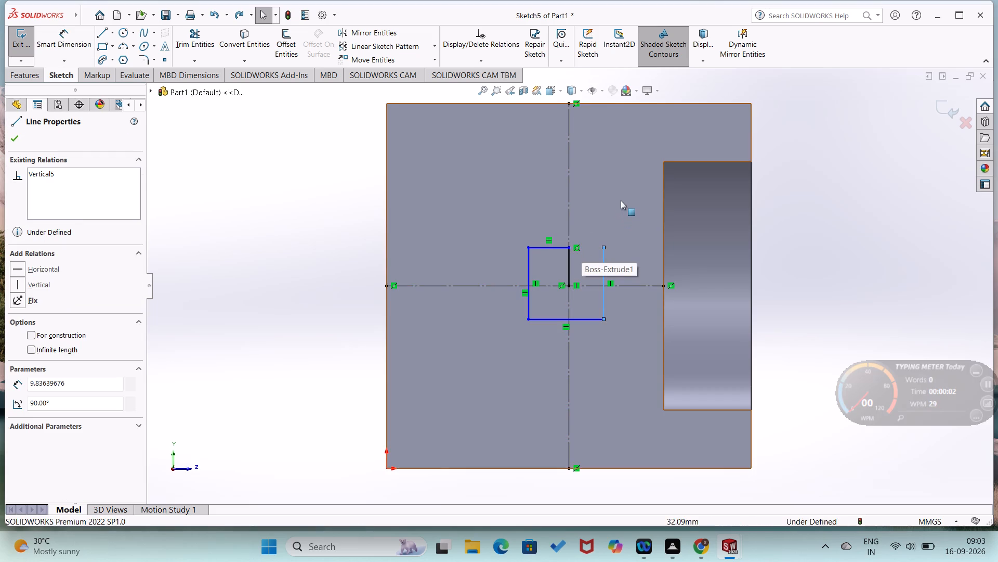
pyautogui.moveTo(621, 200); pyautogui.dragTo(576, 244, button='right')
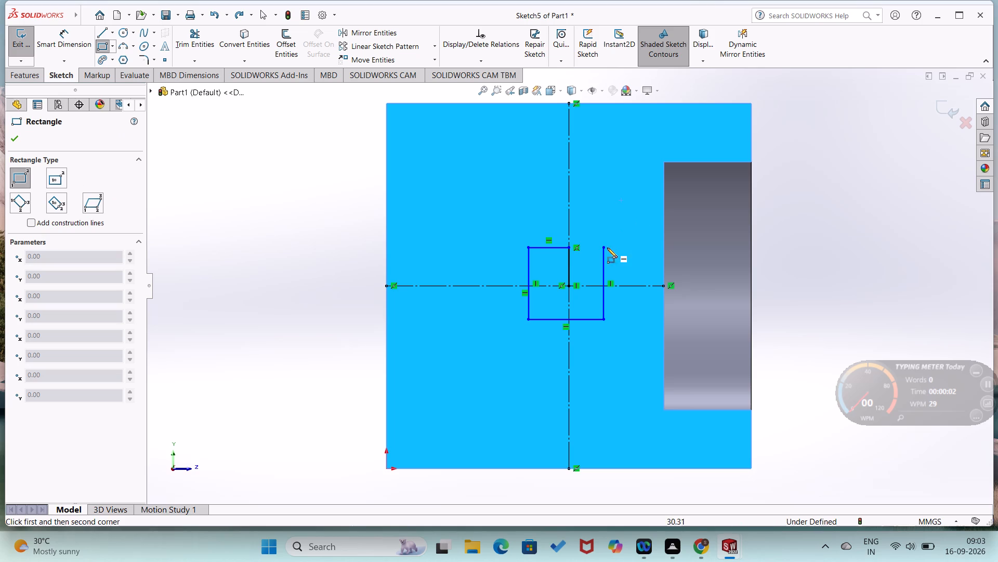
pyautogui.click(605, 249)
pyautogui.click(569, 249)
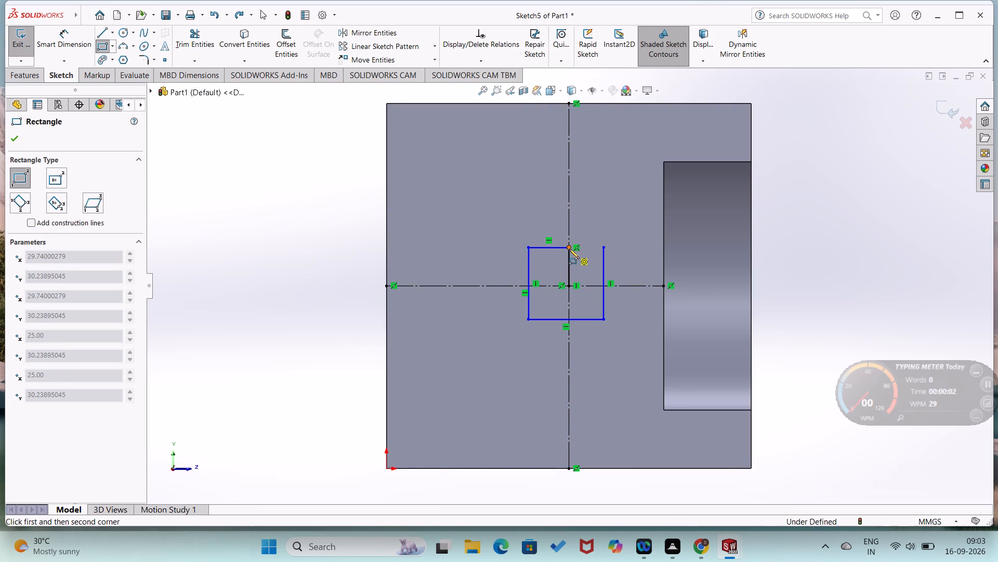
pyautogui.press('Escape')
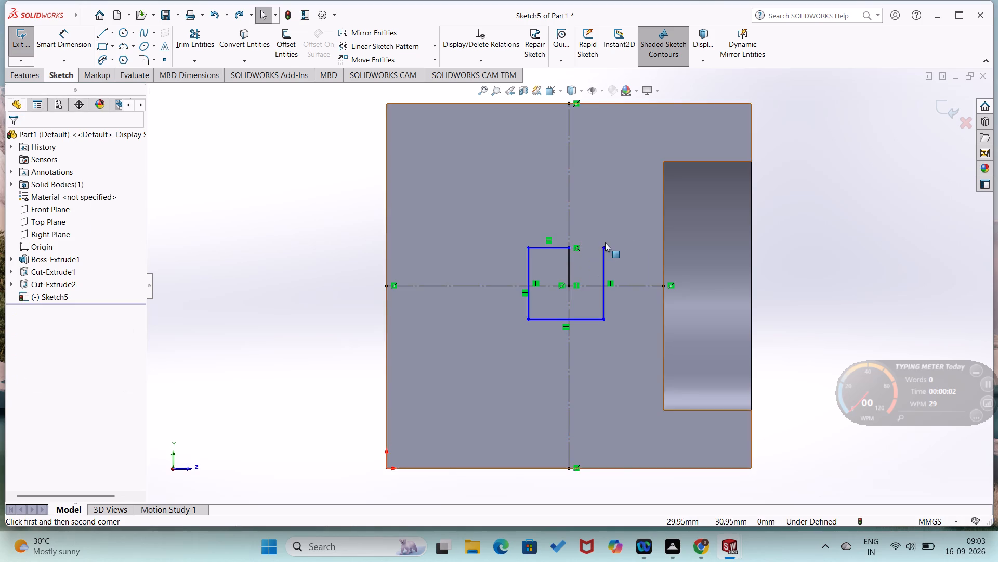
# Close the rectangle's top with a horizontal line about 4.7 mm long from the recess-side line's upper endpoint to the vertical centreline.
pyautogui.click(101, 34)
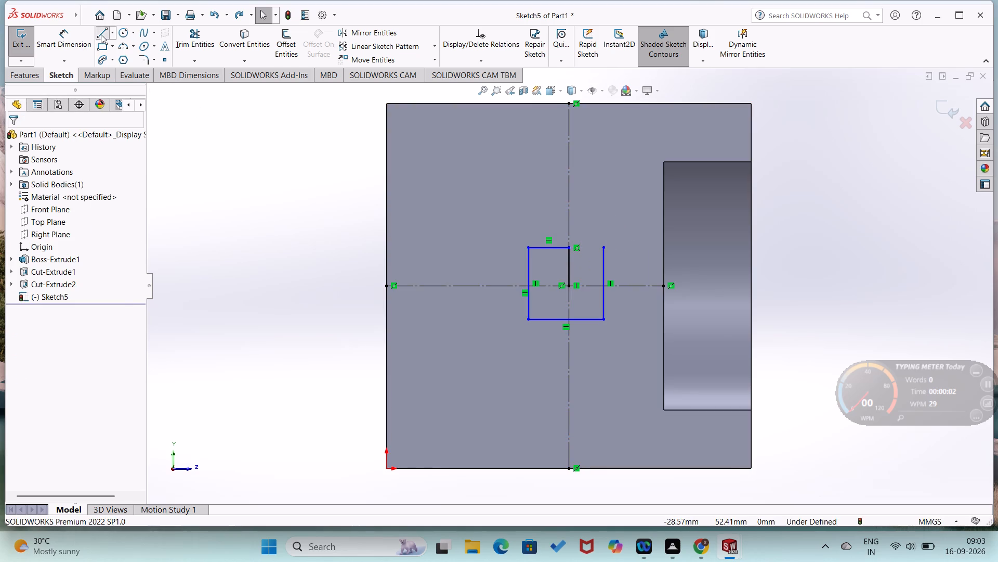
pyautogui.click(602, 248)
pyautogui.click(569, 246)
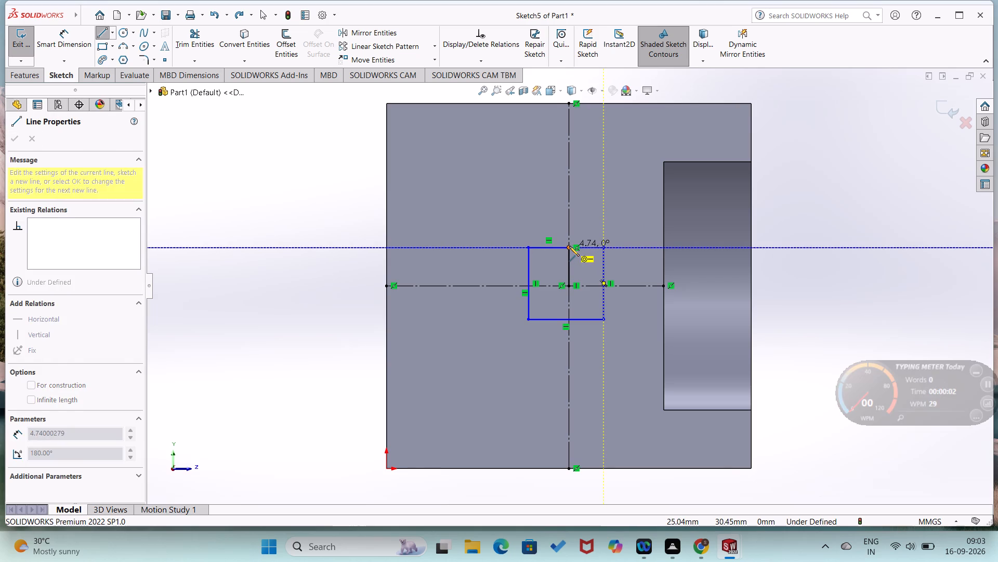
pyautogui.press('Escape')
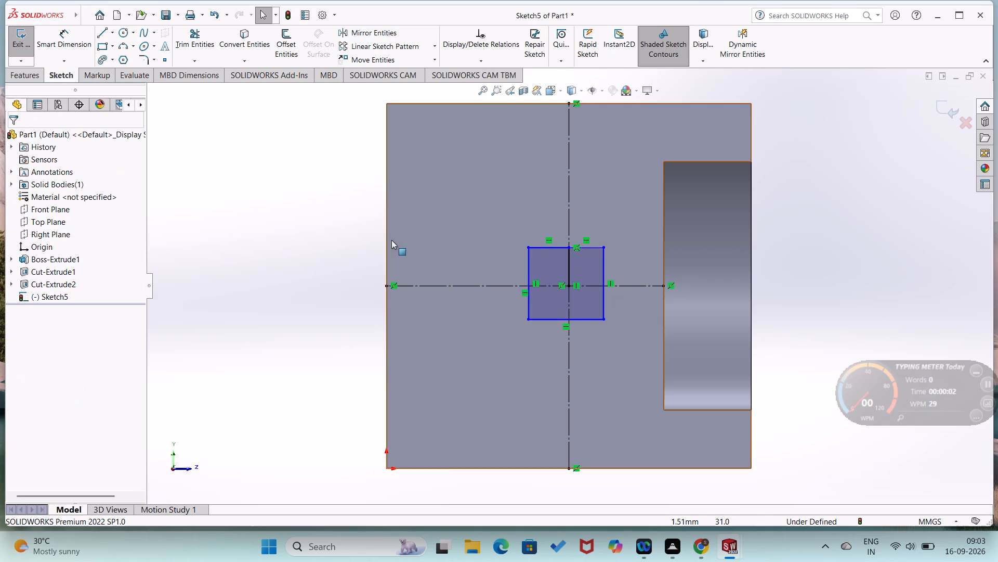
# Dimension the rectangle's top line segment on the recess side of the centreline to 7 mm.
pyautogui.click(67, 37)
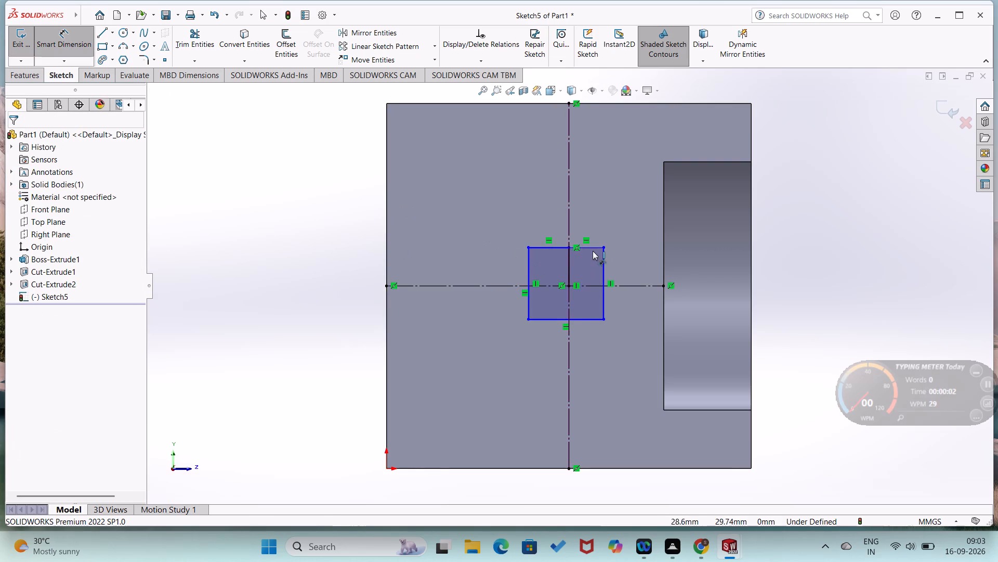
pyautogui.click(589, 247)
pyautogui.click(594, 220)
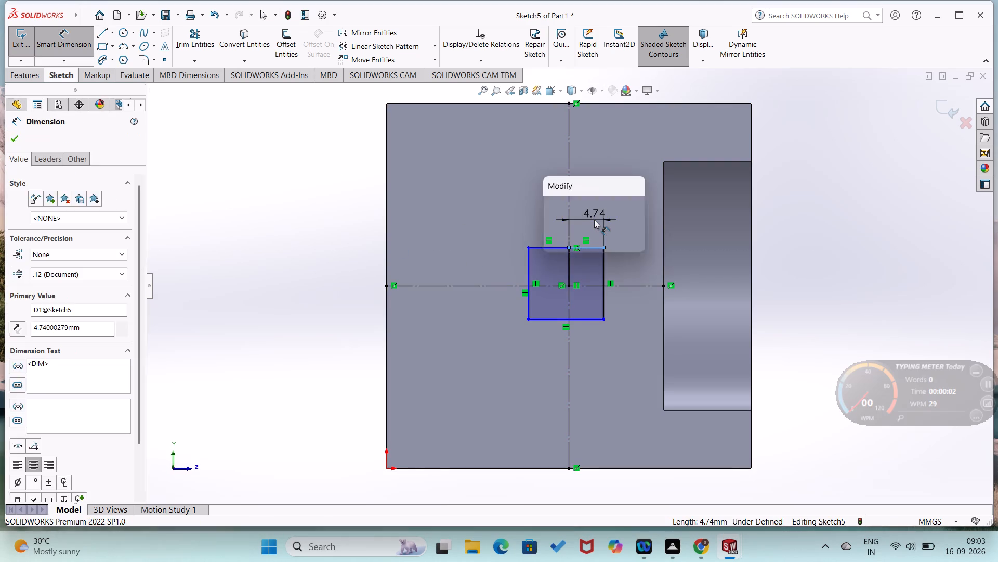
pyautogui.press('7')
pyautogui.press('Return')
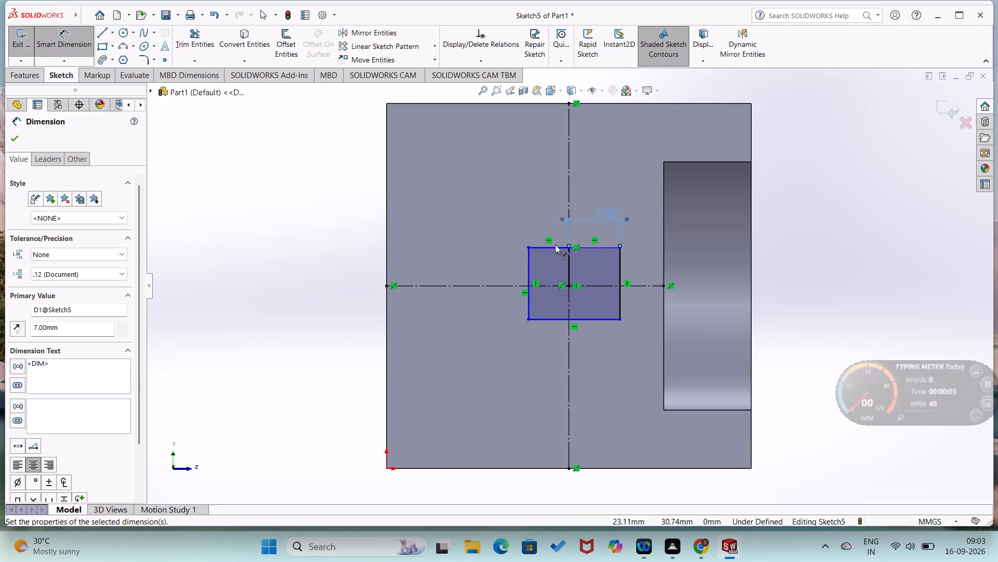
# Dimension the rectangle's other top line segment, on the side away from the recess, to 7 mm.
pyautogui.click(555, 246)
pyautogui.click(570, 223)
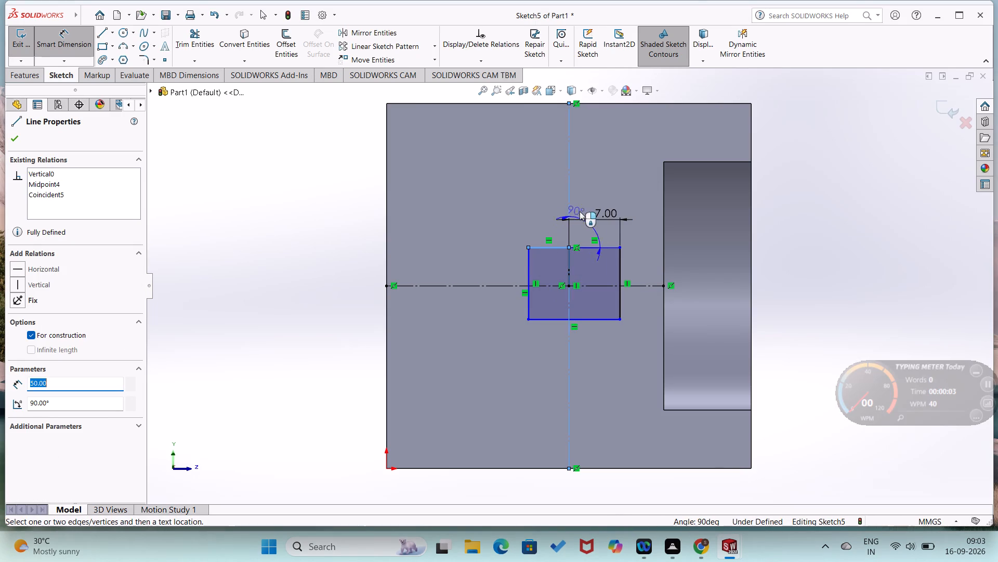
pyautogui.press('Escape')
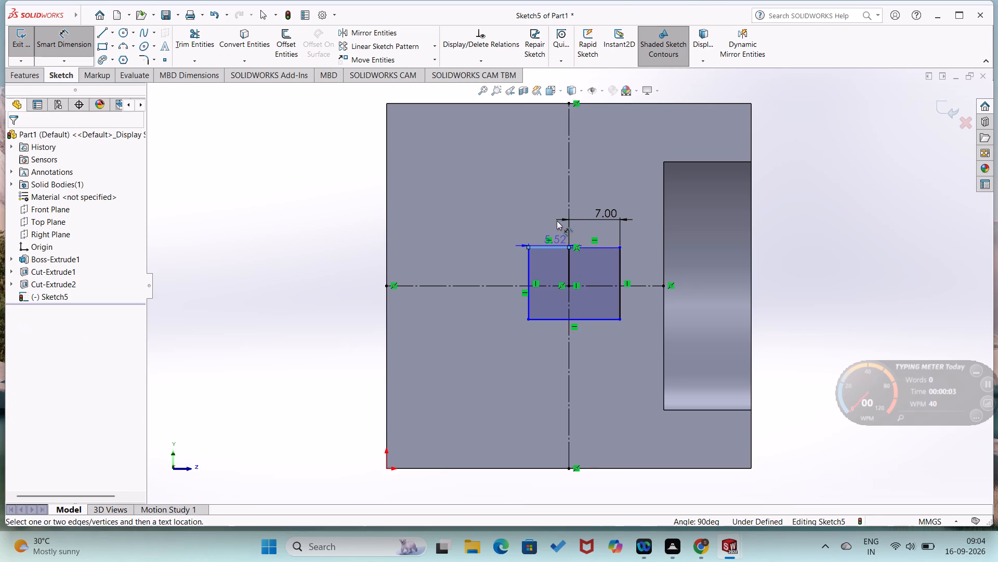
pyautogui.click(568, 215)
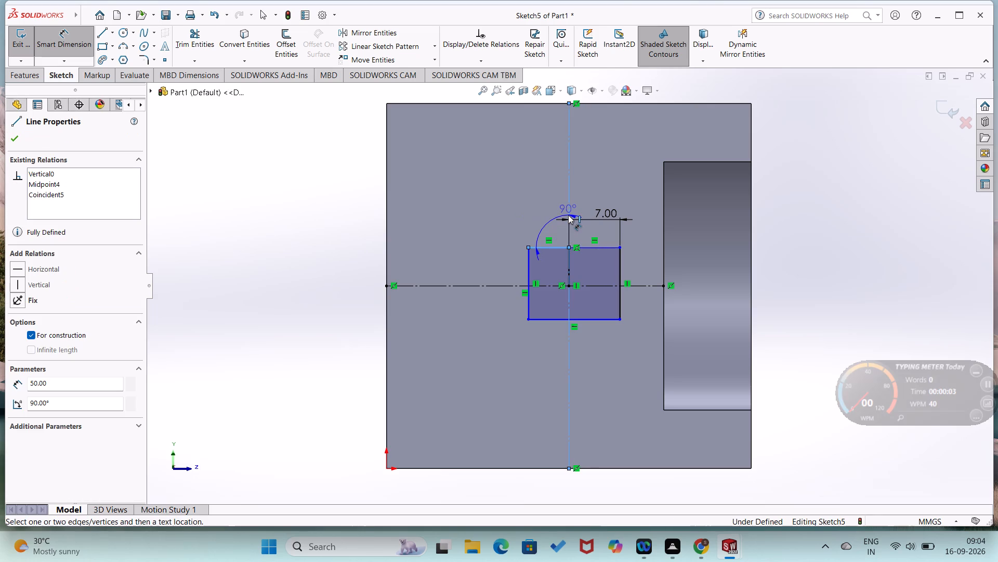
pyautogui.press('Escape')
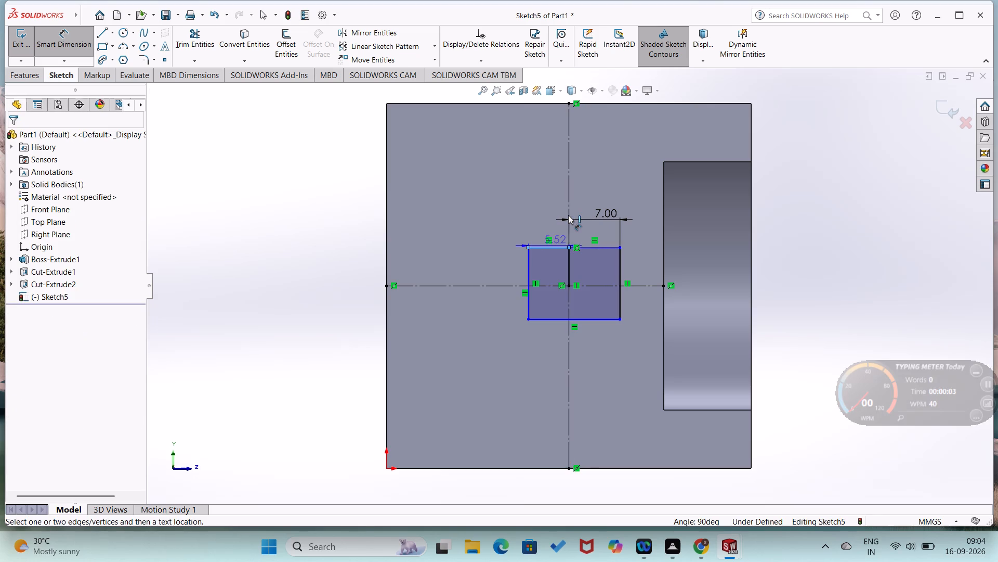
pyautogui.click(560, 225)
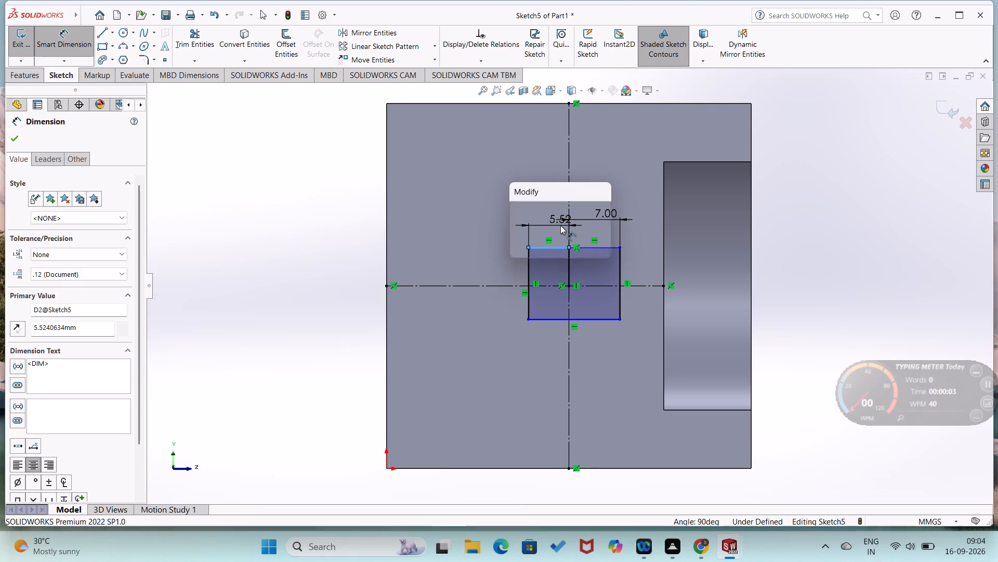
pyautogui.press('7')
pyautogui.press('Return')
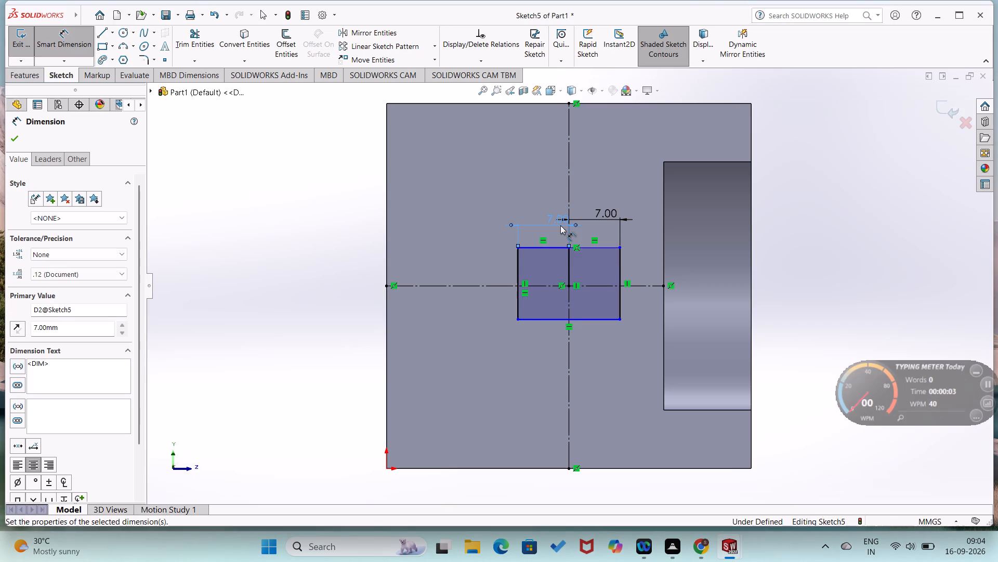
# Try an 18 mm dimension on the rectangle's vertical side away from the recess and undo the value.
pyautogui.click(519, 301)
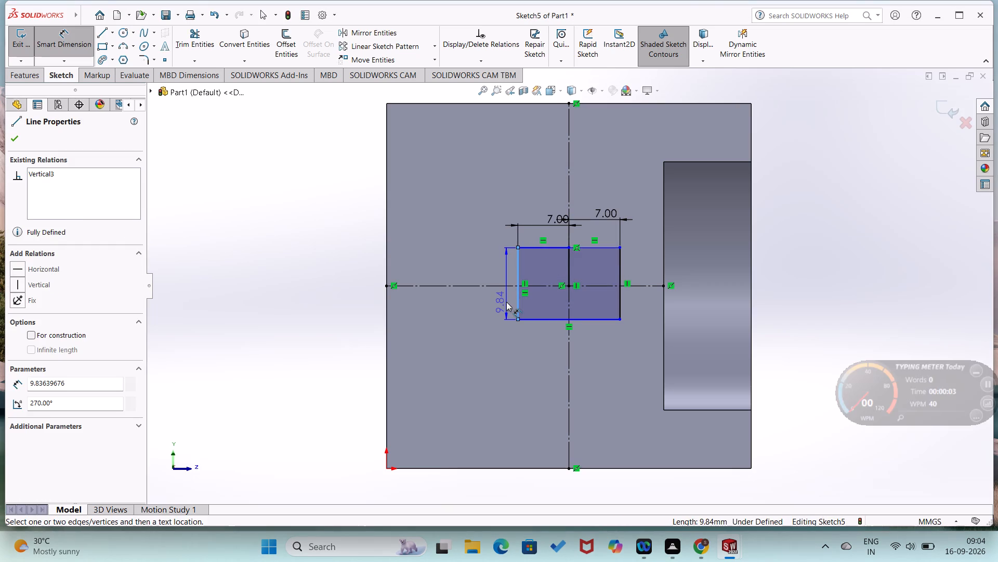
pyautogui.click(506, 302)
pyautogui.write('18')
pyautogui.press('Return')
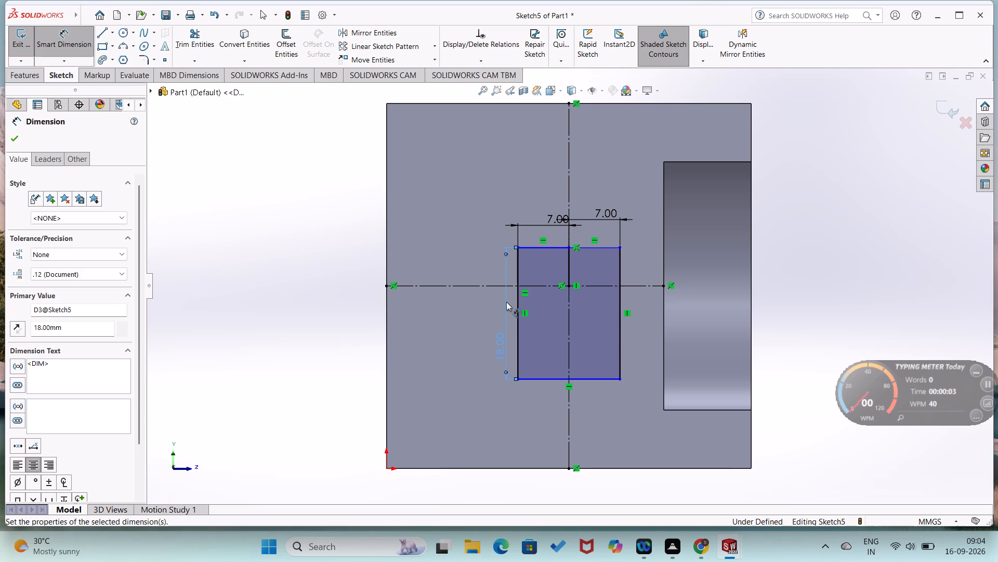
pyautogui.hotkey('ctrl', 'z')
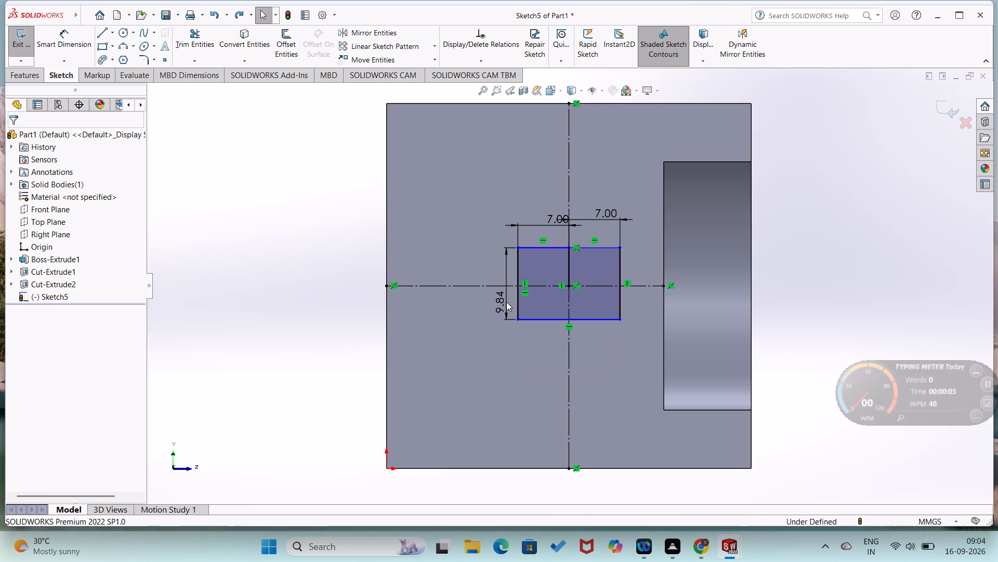
# Undo the rectangle's height dimension and the 7 mm value on the top segment away from the recess.
pyautogui.press('Escape')
pyautogui.press('Escape')
pyautogui.hotkey('ctrl', 'z')
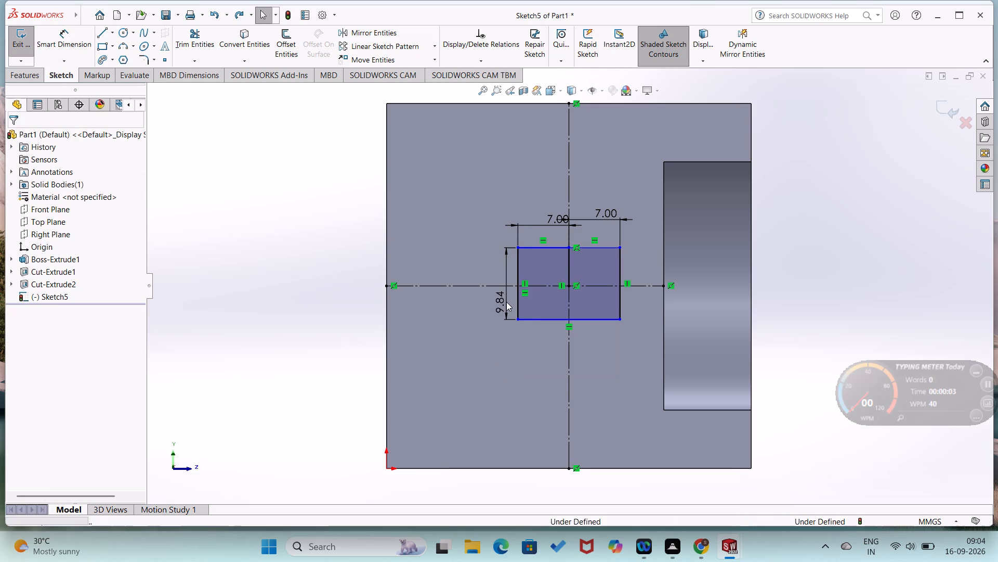
# Delete the short vertical line inside the rectangle, between the construction lines' intersection and the top line.
pyautogui.click(570, 277)
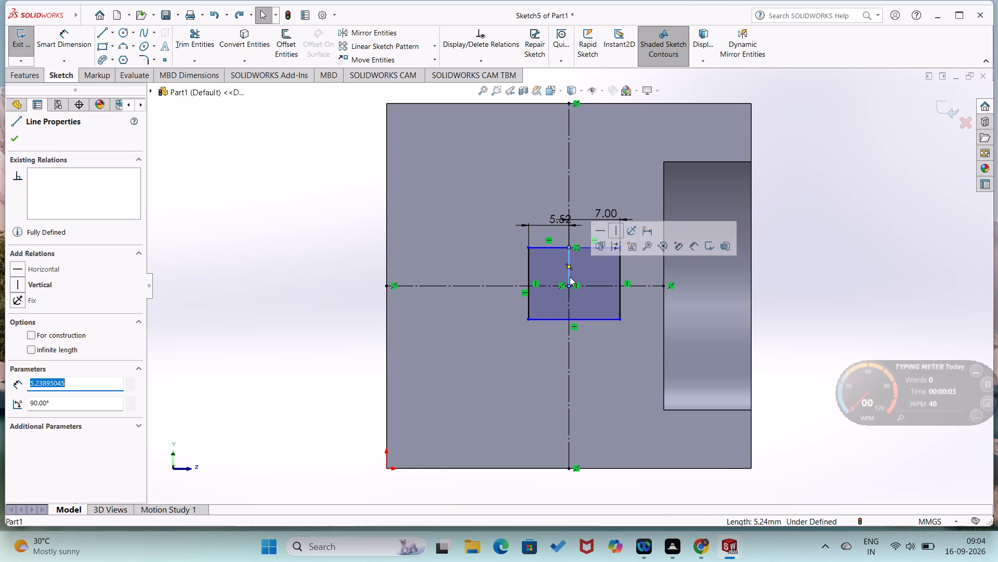
pyautogui.press('Delete')
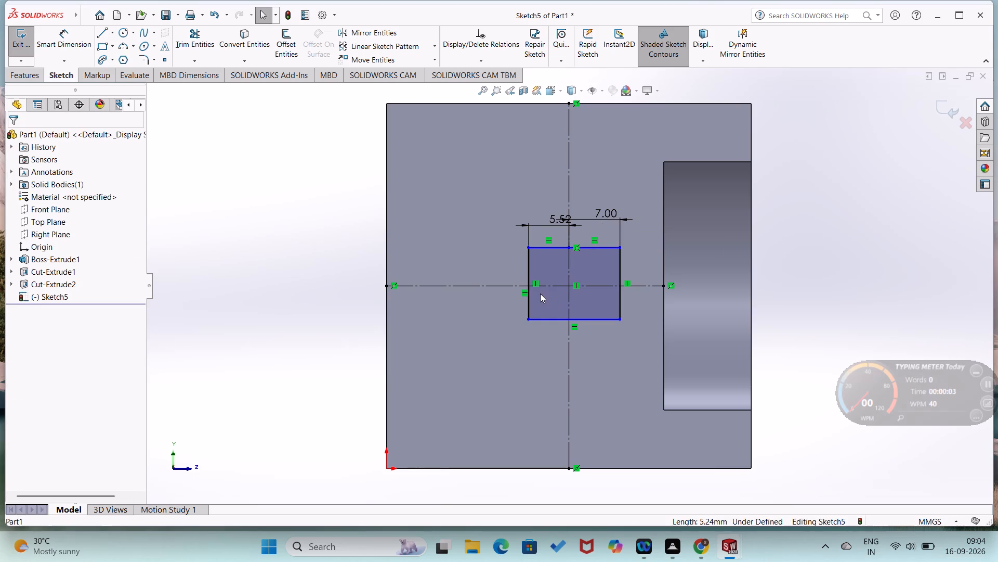
# Dimension the rectangle's vertical side away from the recess to 18 mm.
pyautogui.click(526, 300)
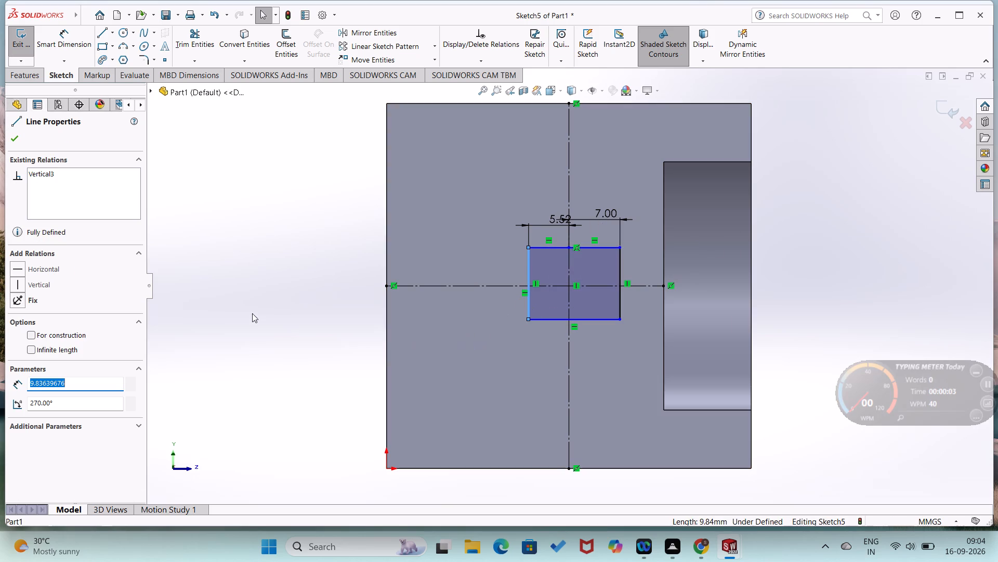
pyautogui.click(52, 39)
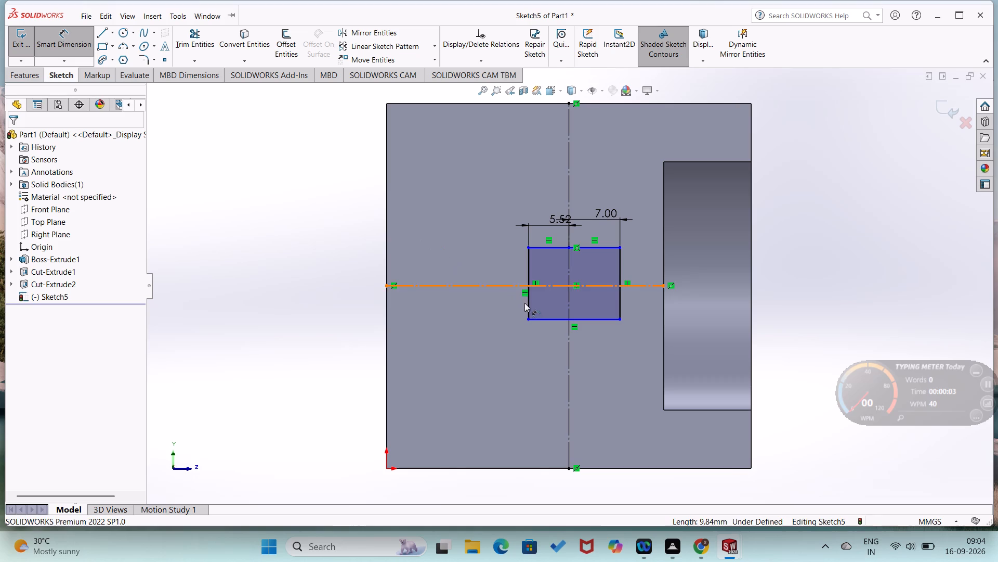
pyautogui.click(529, 305)
pyautogui.click(502, 300)
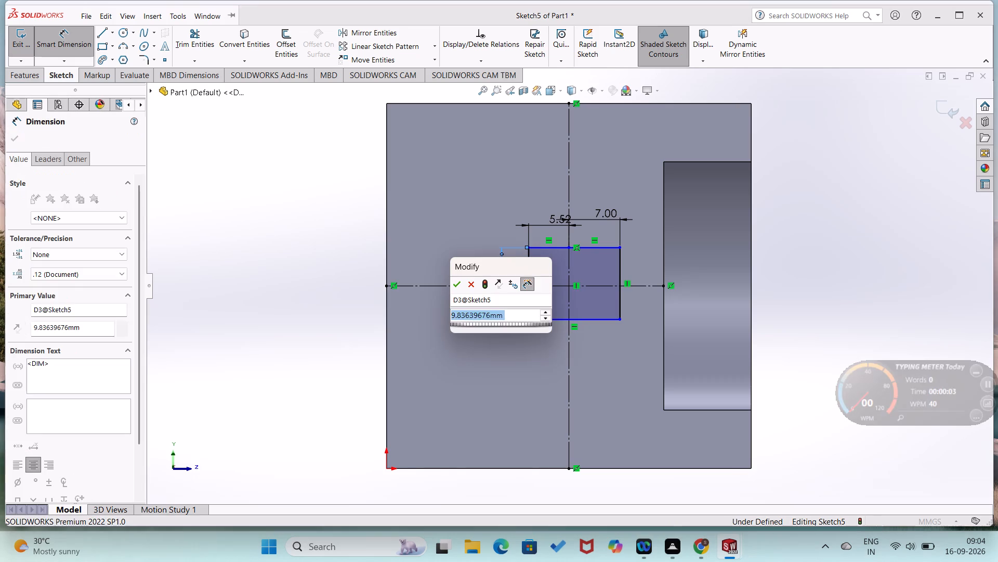
pyautogui.write('18')
pyautogui.press('Return')
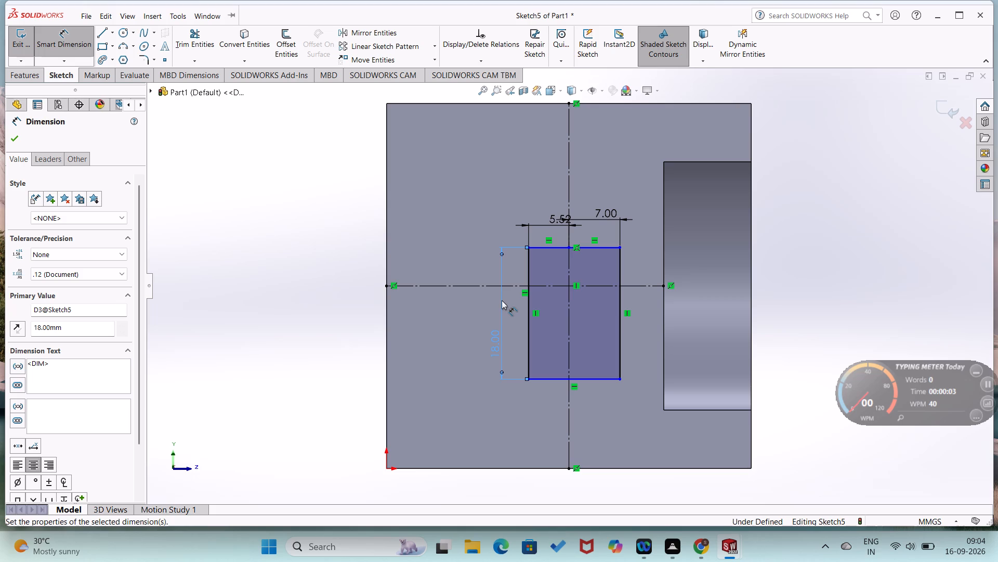
pyautogui.press('Escape')
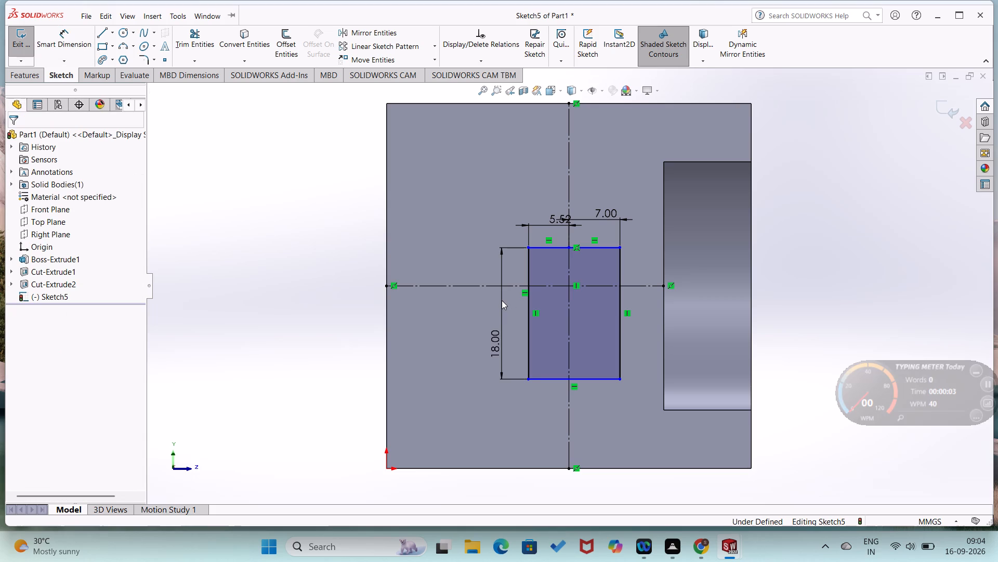
# Dimension the distance from the horizontal construction line to the rectangle's bottom line as 9 mm.
pyautogui.click(489, 284)
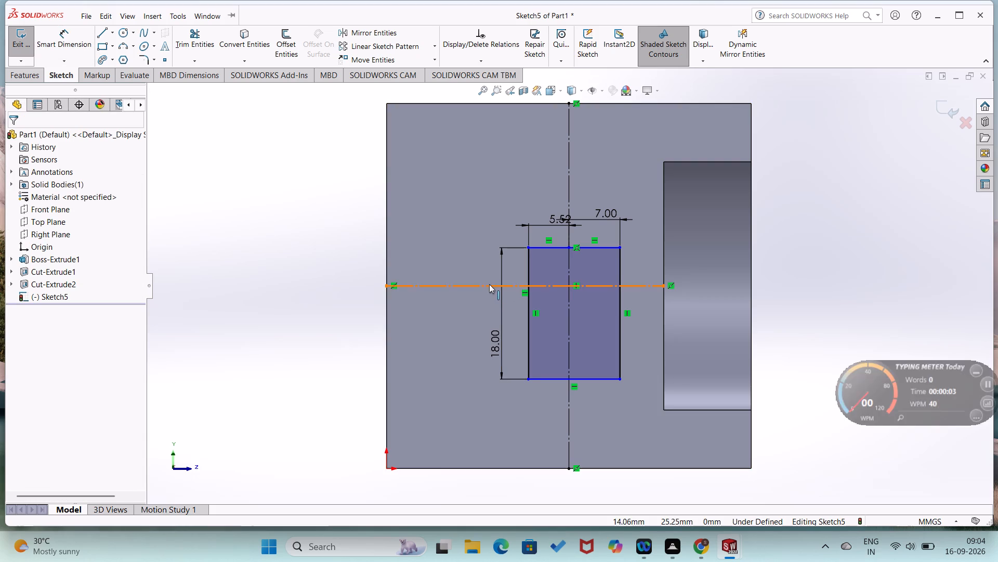
pyautogui.click(557, 380)
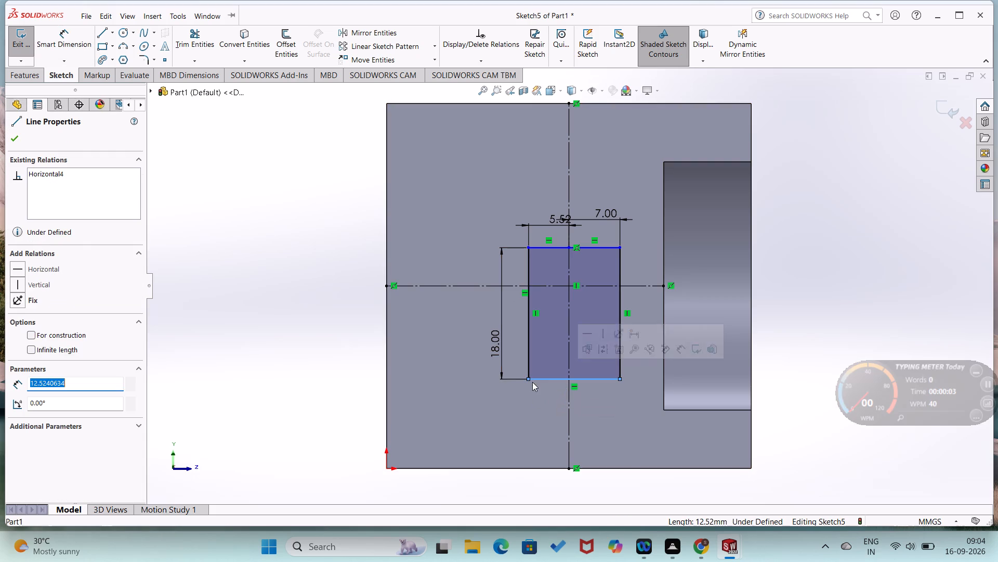
pyautogui.moveTo(305, 354); pyautogui.dragTo(310, 272, button='right')
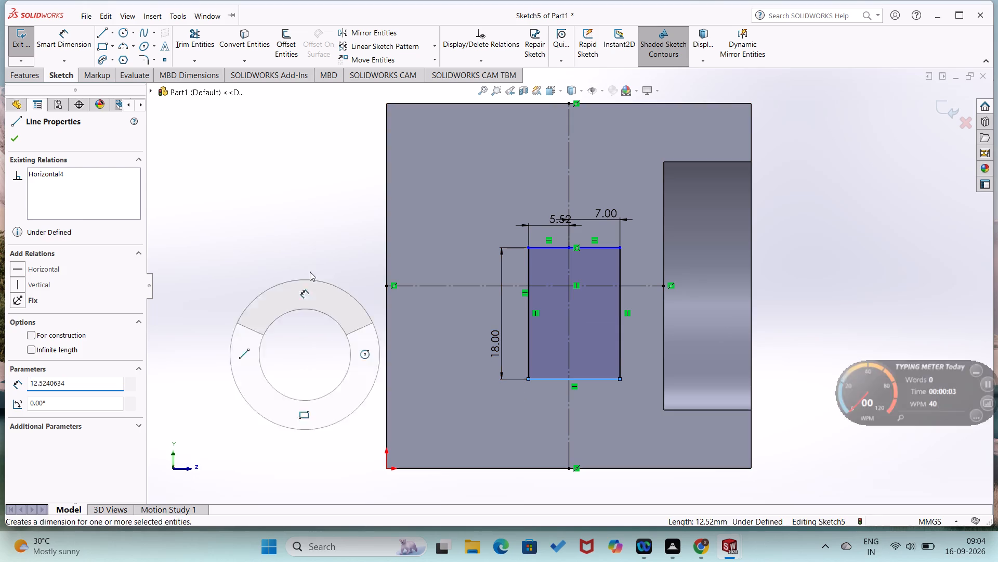
pyautogui.moveTo(310, 272); pyautogui.dragTo(312, 228, button='right')
pyautogui.click(479, 286)
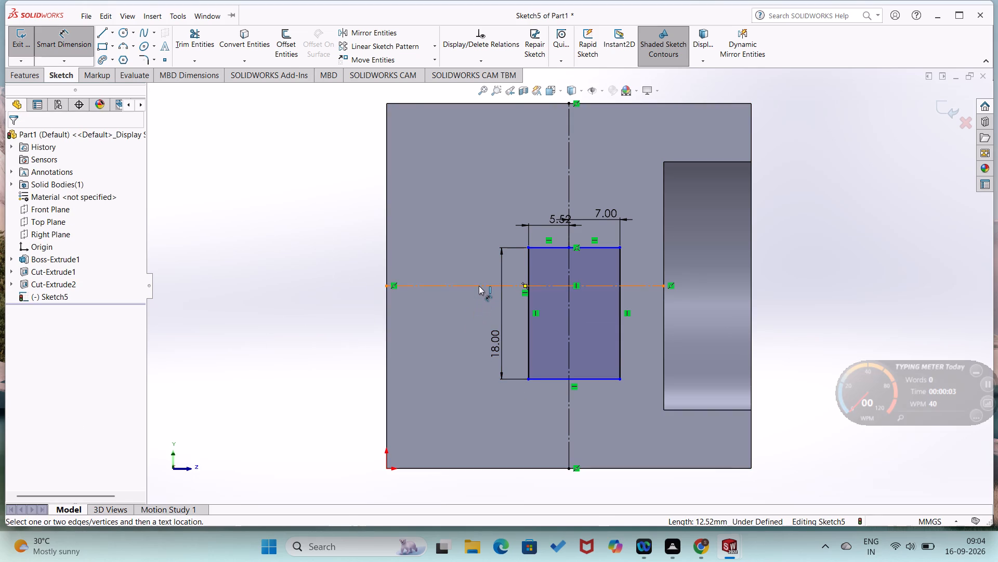
pyautogui.click(545, 377)
pyautogui.click(488, 369)
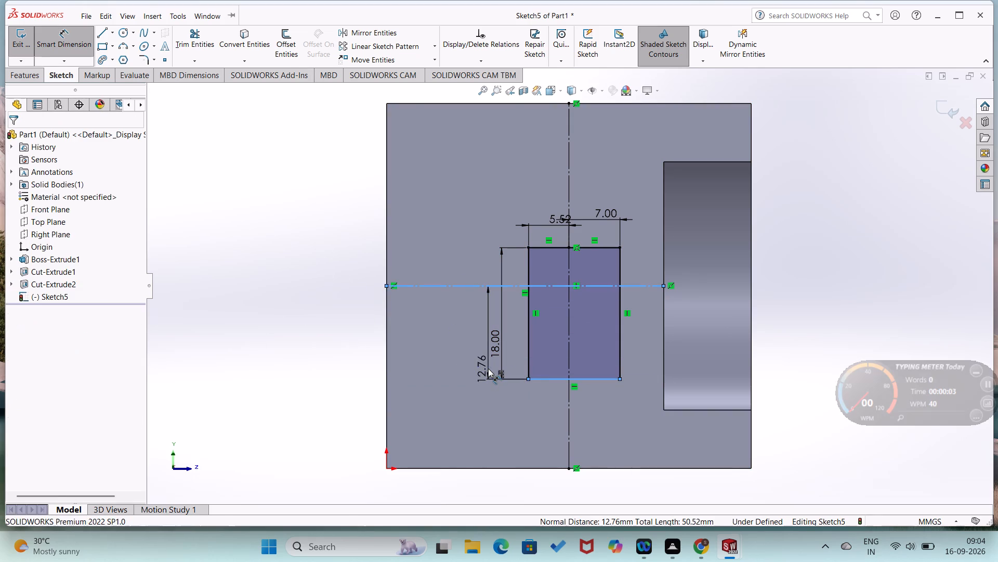
pyautogui.press('9')
pyautogui.press('Return')
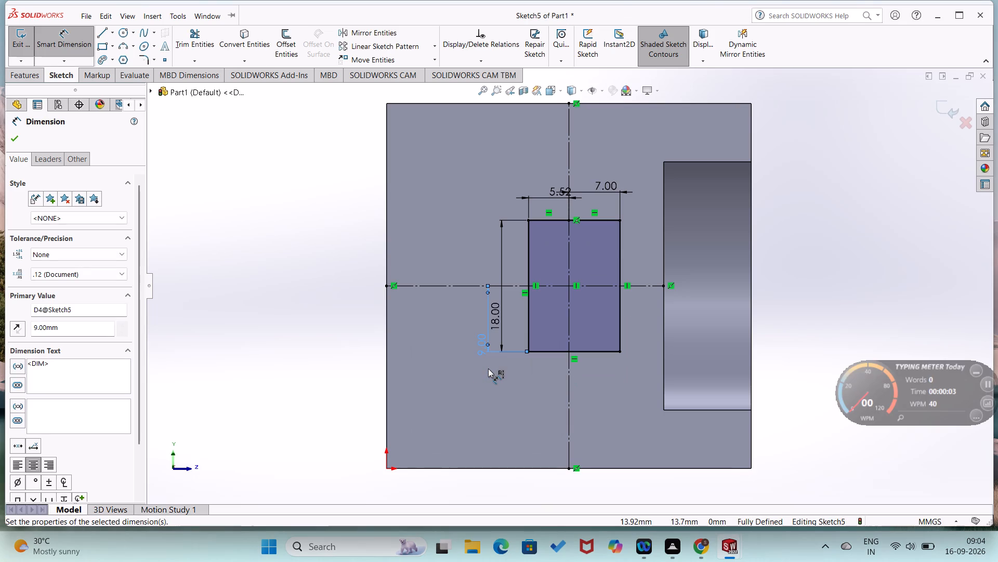
pyautogui.click(488, 368)
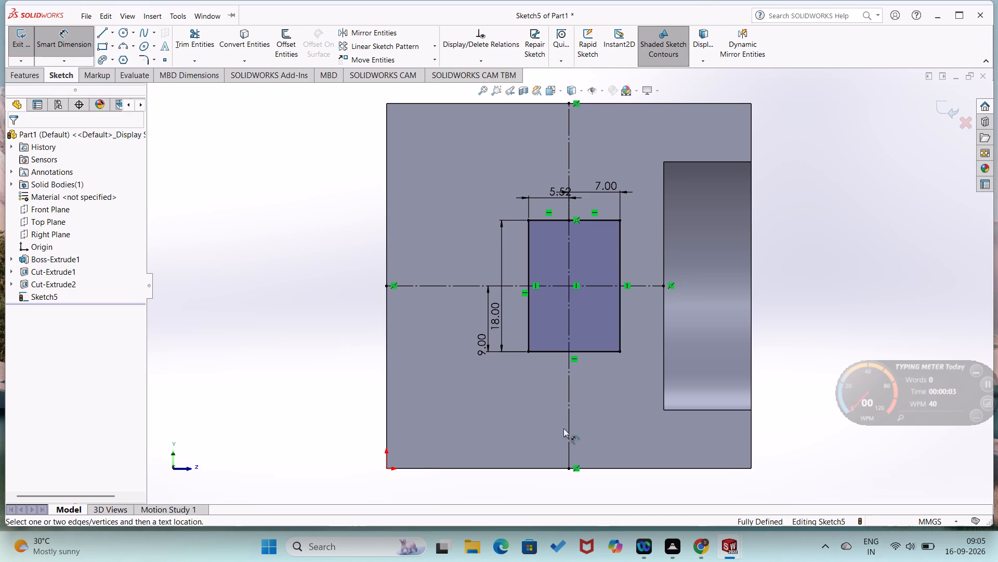
# Cut-extrude the 18 mm high rectangle into the side face with a Blind depth of 12 mm.
pyautogui.moveTo(605, 417); pyautogui.dragTo(542, 439, button='middle')
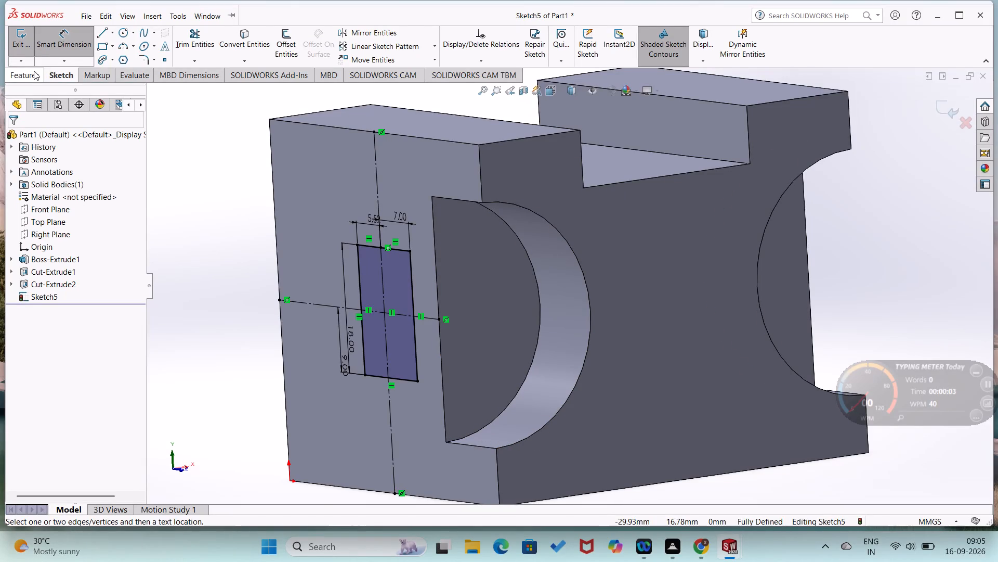
pyautogui.click(25, 81)
pyautogui.click(185, 37)
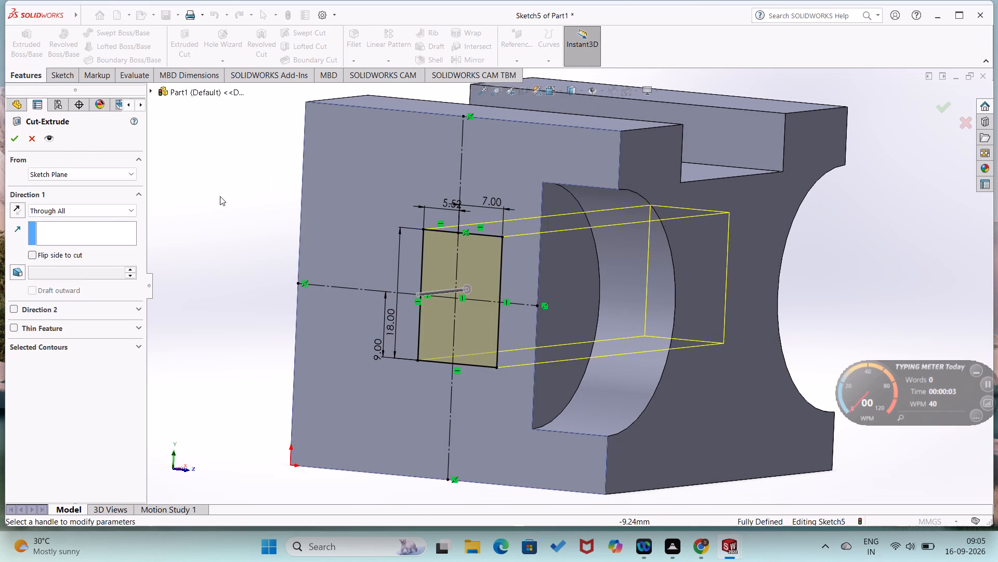
pyautogui.click(135, 208)
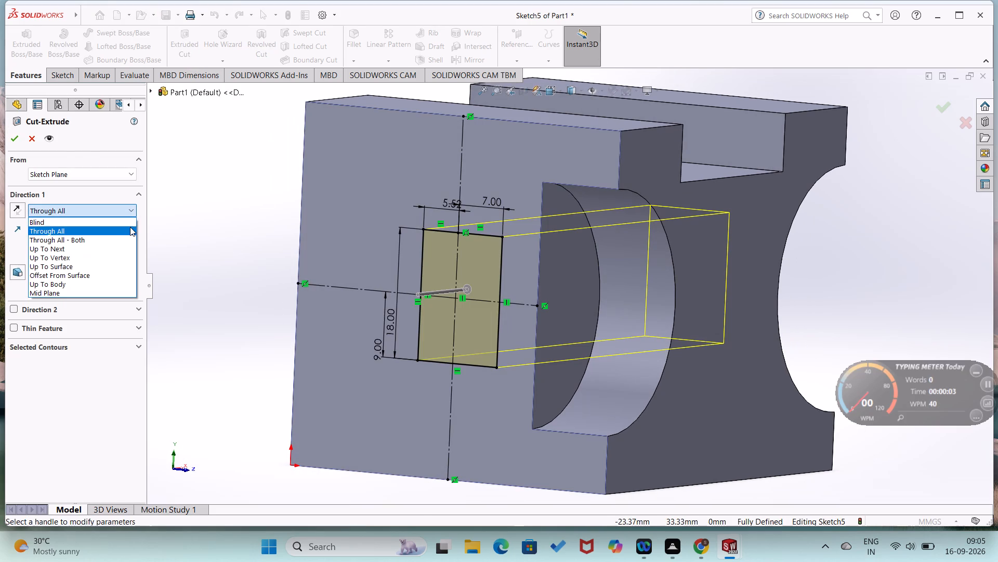
pyautogui.click(126, 215)
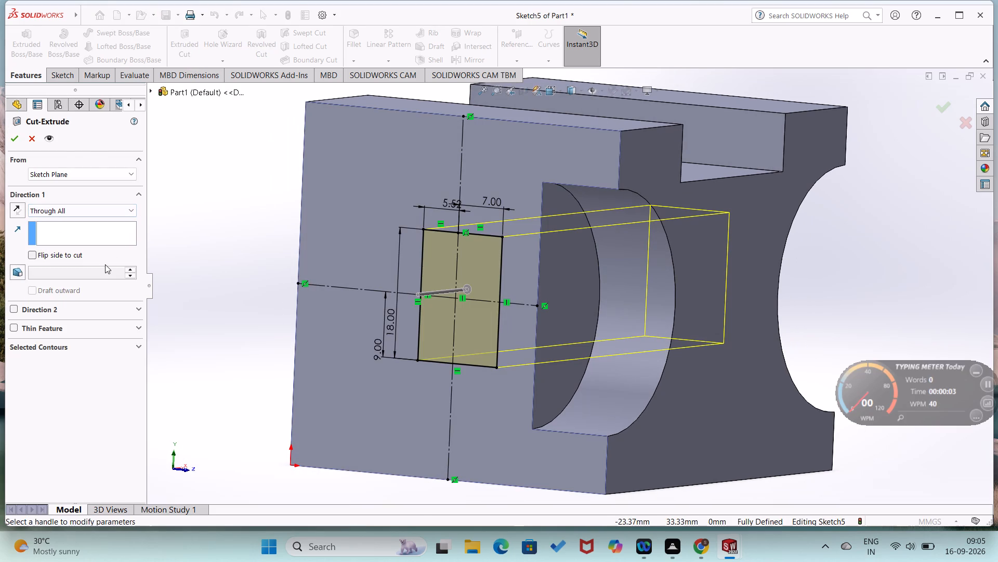
pyautogui.click(127, 209)
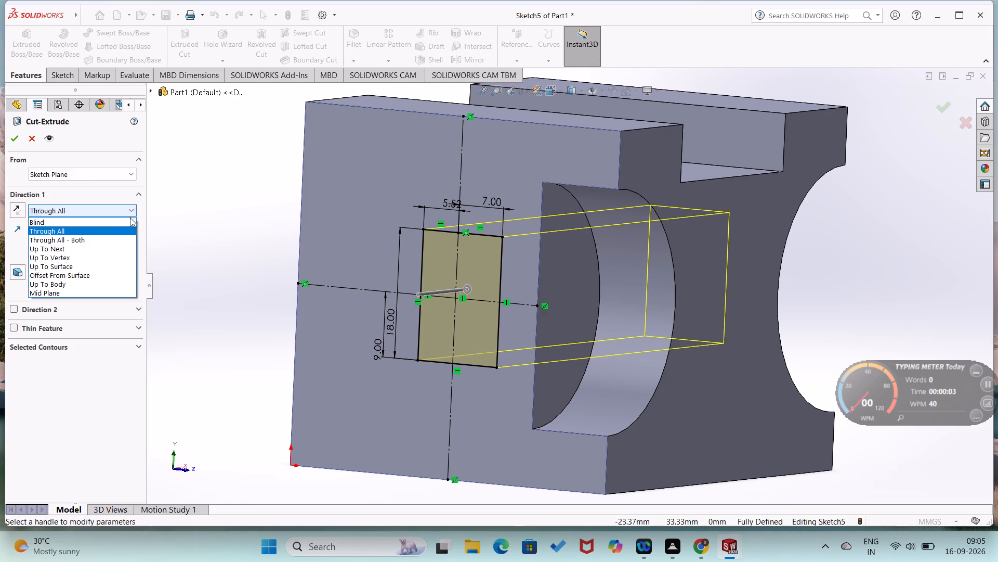
pyautogui.click(130, 218)
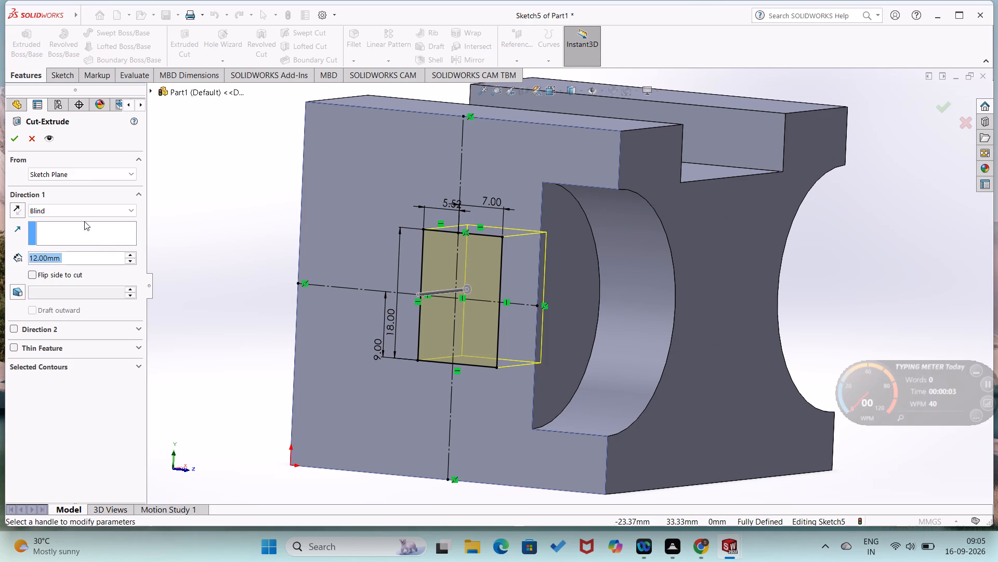
pyautogui.click(11, 140)
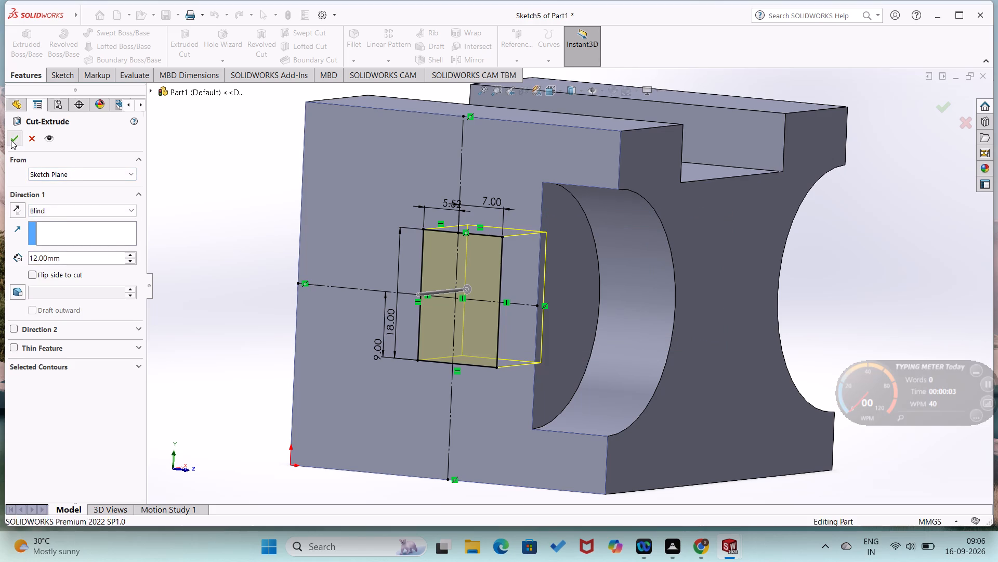
pyautogui.click(194, 266)
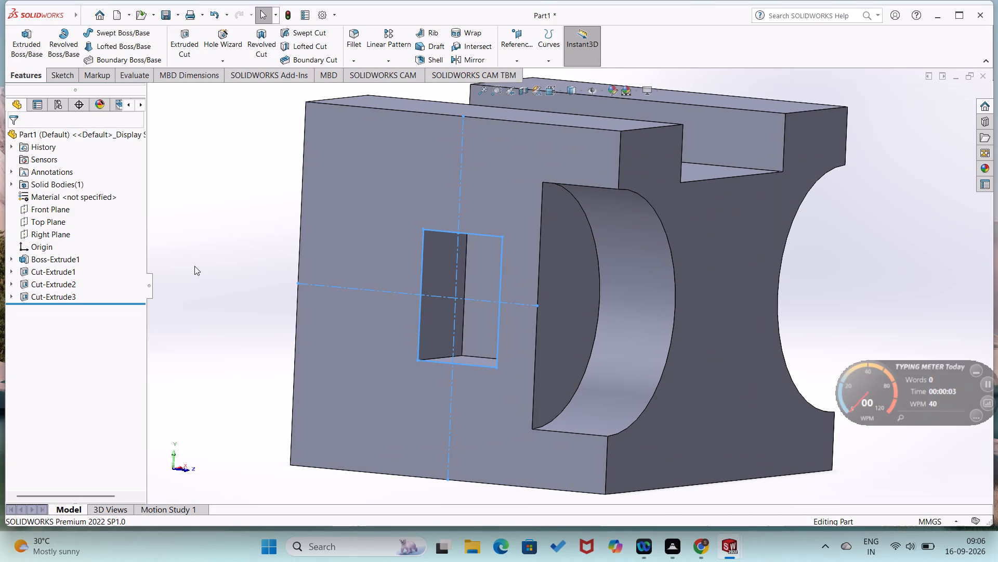
# Examine the block and its new rectangular pocket from several angles, including the isometric, bottom and top views.
pyautogui.moveTo(197, 277); pyautogui.dragTo(218, 280, button='middle')
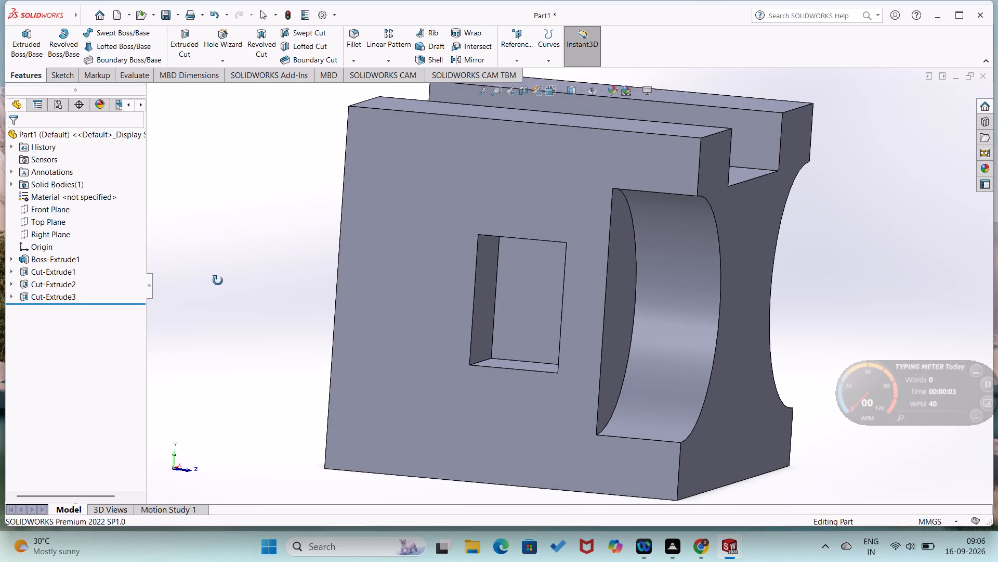
pyautogui.moveTo(218, 280); pyautogui.dragTo(161, 281, button='middle')
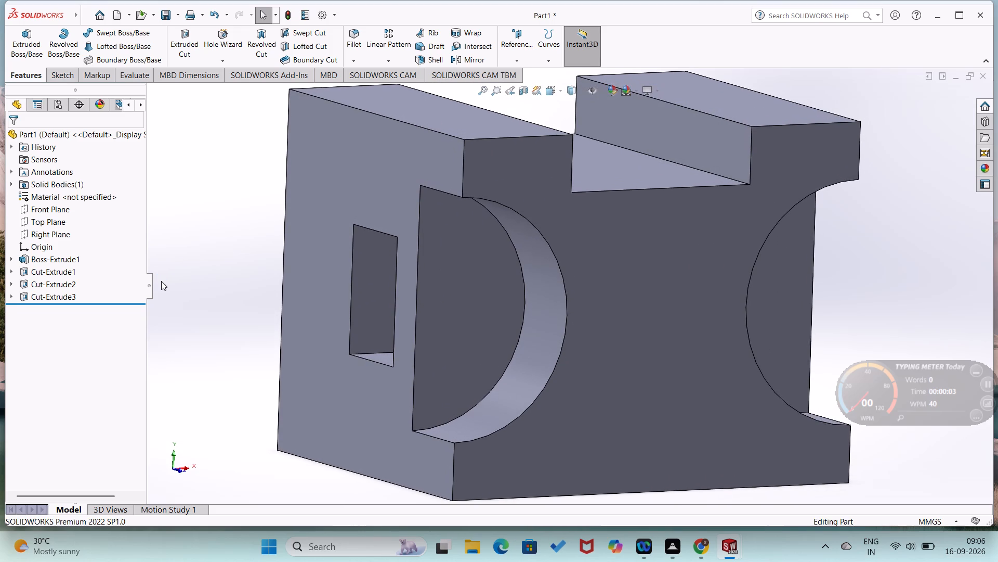
pyautogui.hotkey('ctrl', '7')
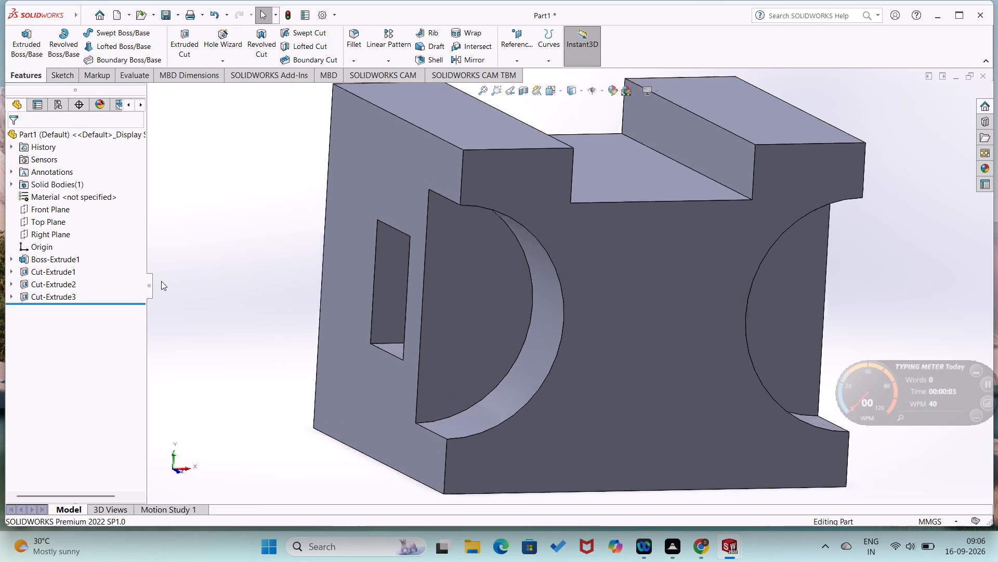
pyautogui.hotkey('ctrl', '8')
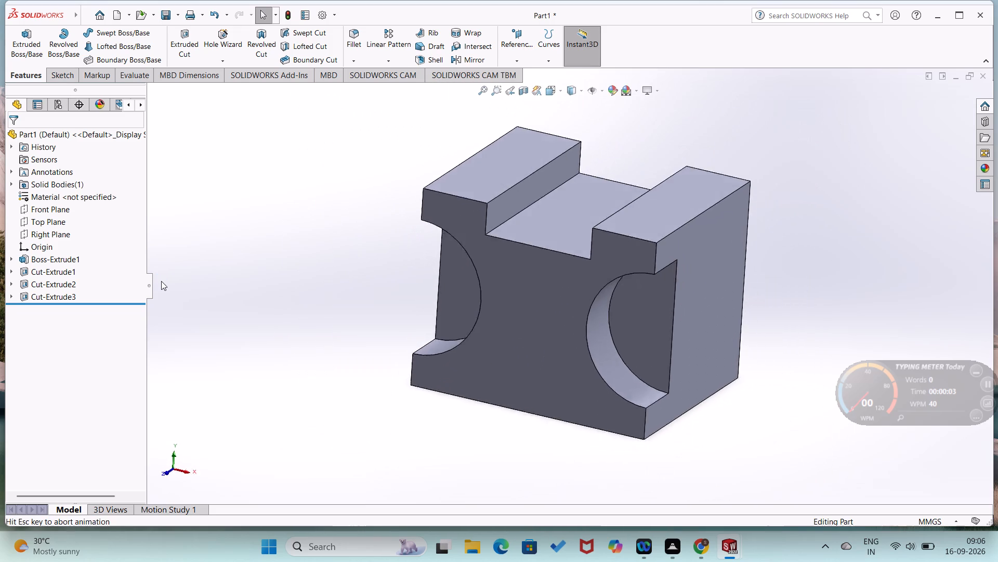
pyautogui.hotkey('ctrl', '7')
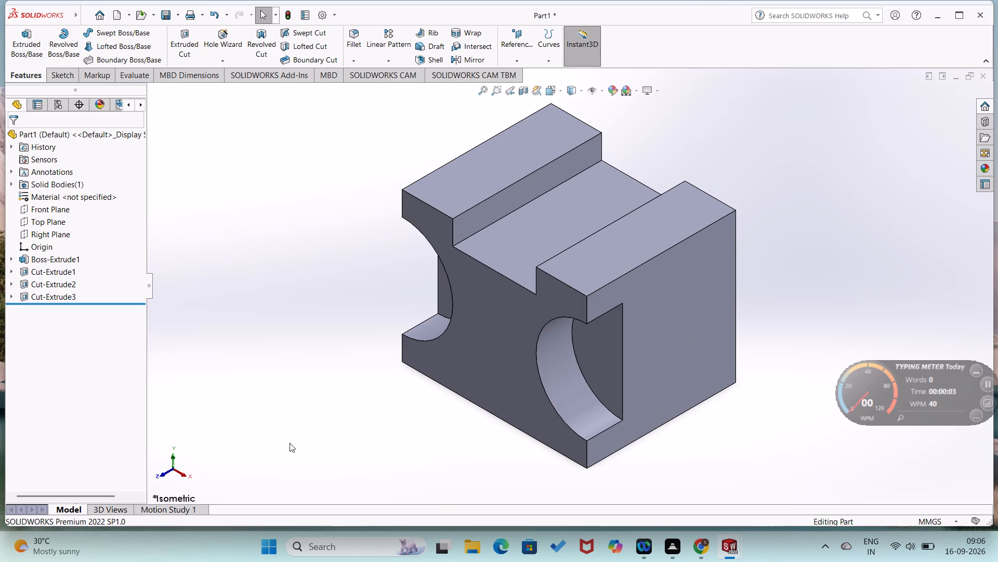
pyautogui.moveTo(320, 433); pyautogui.dragTo(460, 515, button='middle')
pyautogui.scroll(-1, 457, 466)
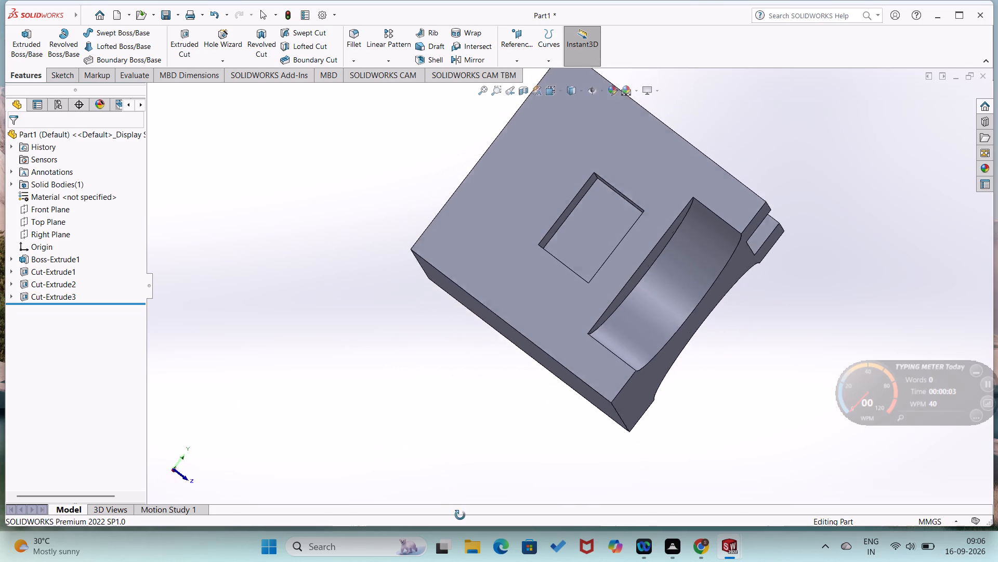
pyautogui.moveTo(460, 515); pyautogui.dragTo(417, 488, button='middle')
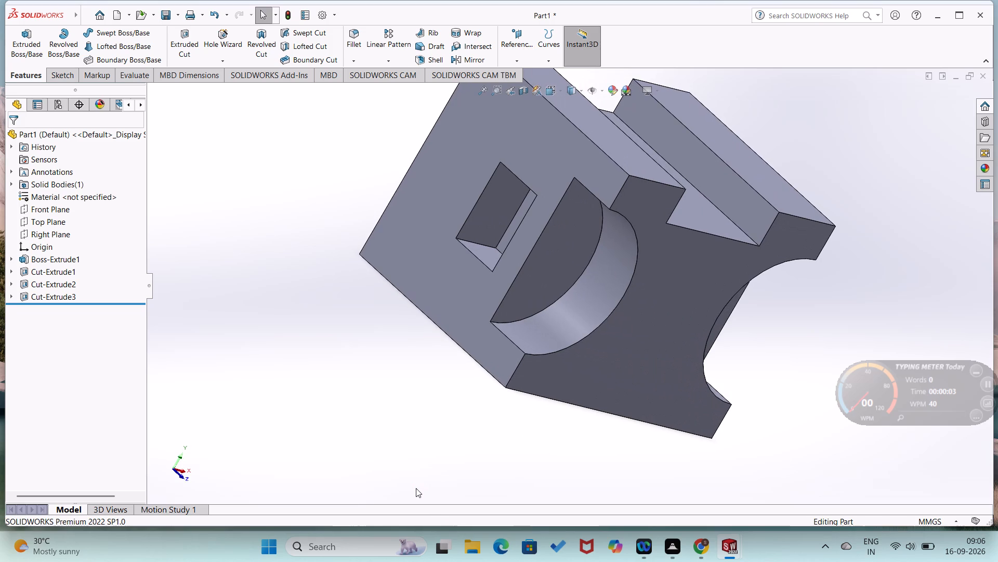
pyautogui.hotkey('ctrl', '6')
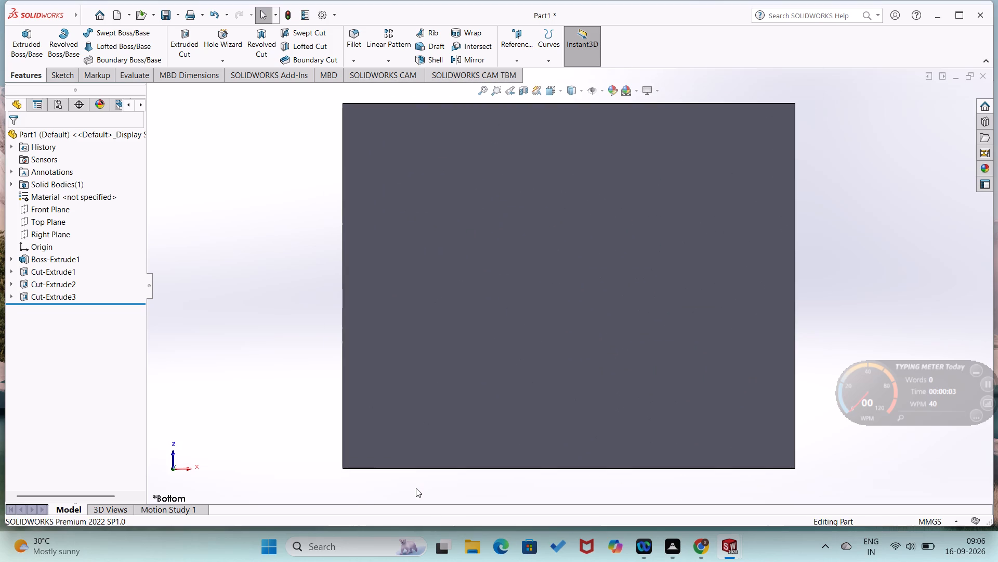
pyautogui.hotkey('ctrl', '9')
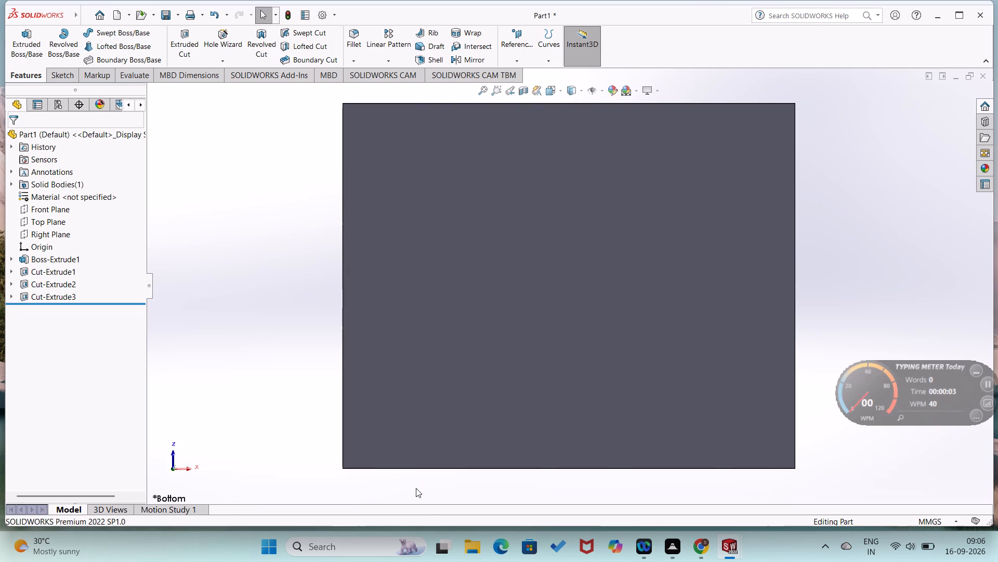
pyautogui.hotkey('ctrl', '5')
pyautogui.hotkey('ctrl', '7')
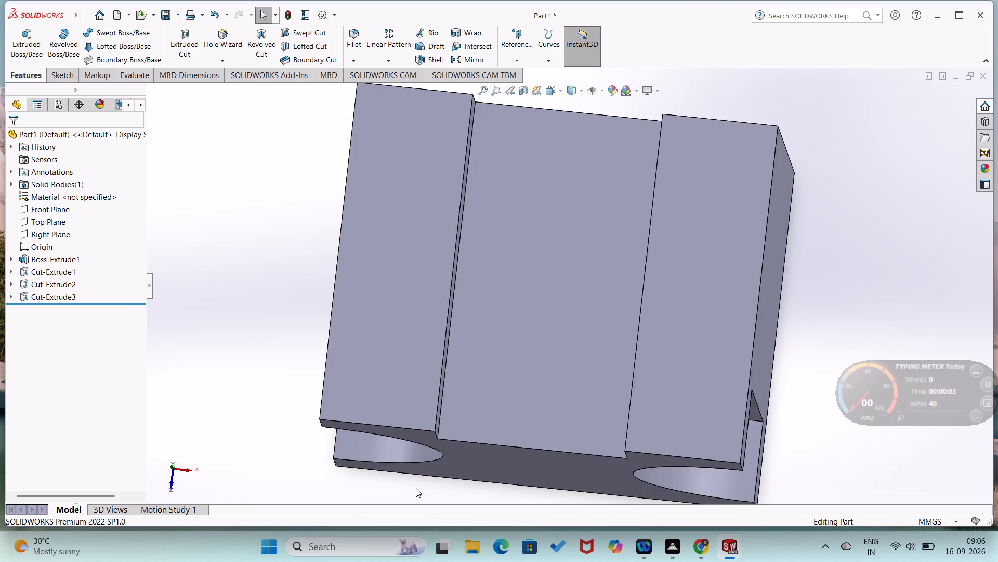
pyautogui.hotkey('ctrl', '8')
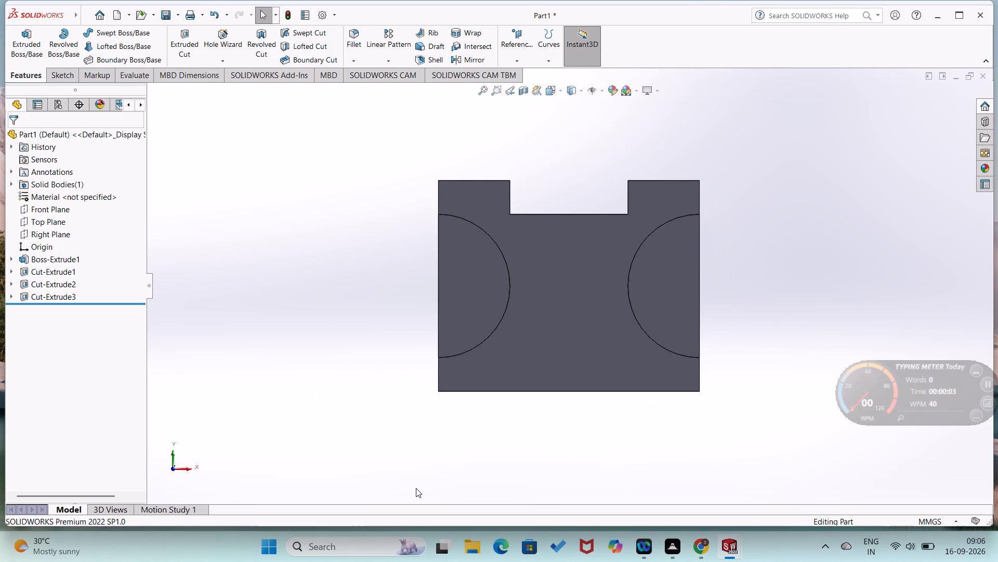
# Start a sketch on the block's plain back face, opposite the face with the semicircular recesses.
pyautogui.moveTo(416, 440); pyautogui.dragTo(607, 480, button='middle')
pyautogui.scroll(-1, 607, 469)
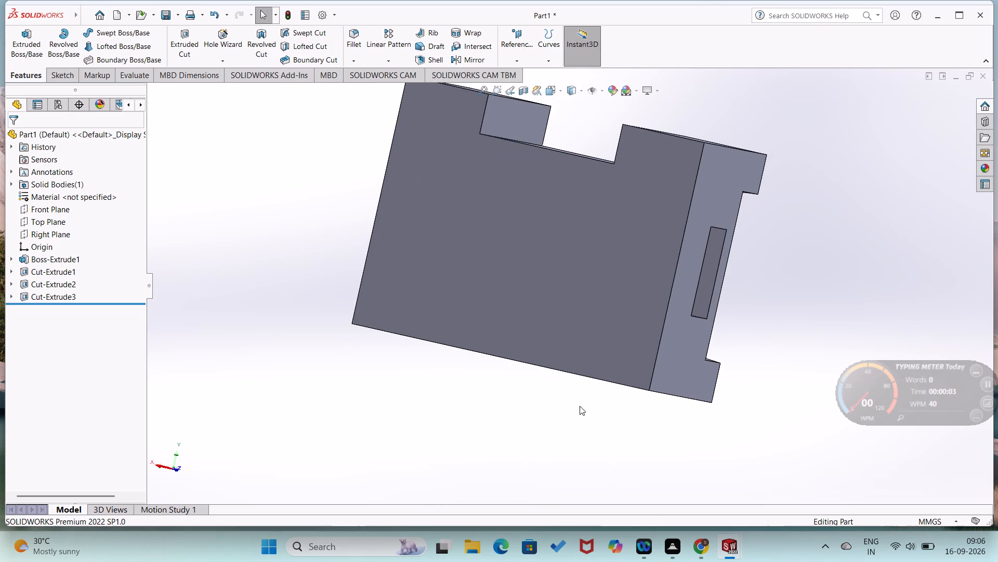
pyautogui.click(550, 341)
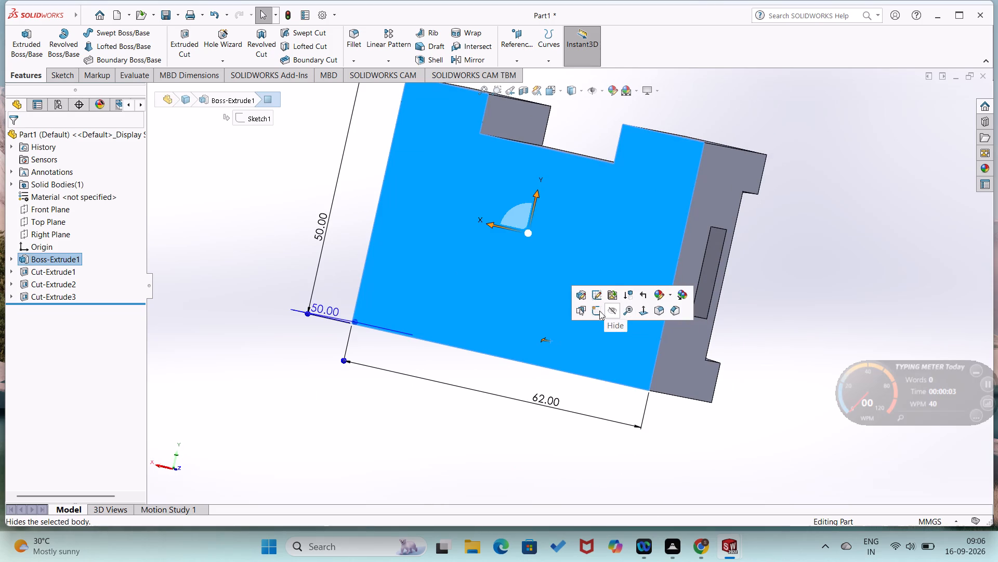
pyautogui.click(597, 311)
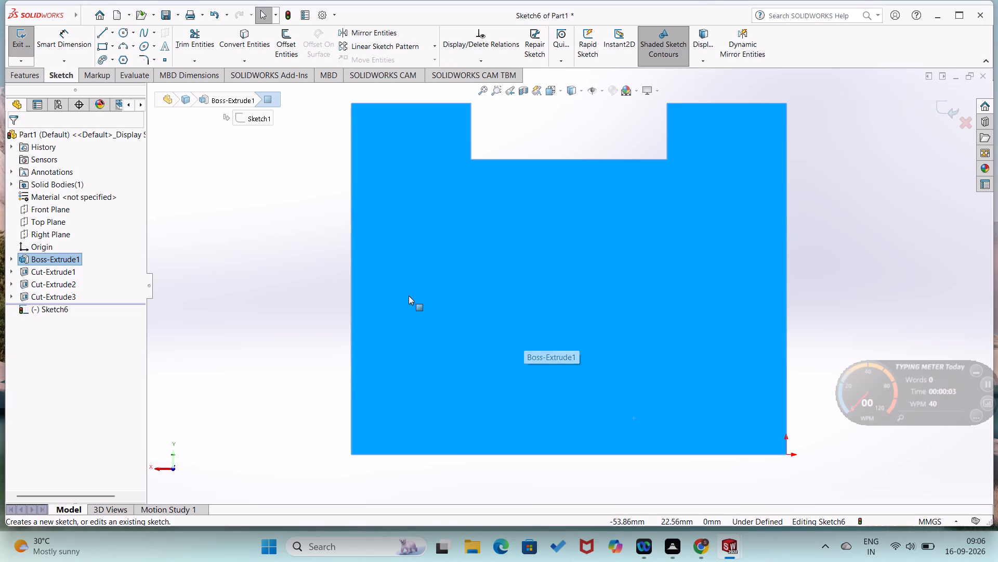
pyautogui.click(278, 299)
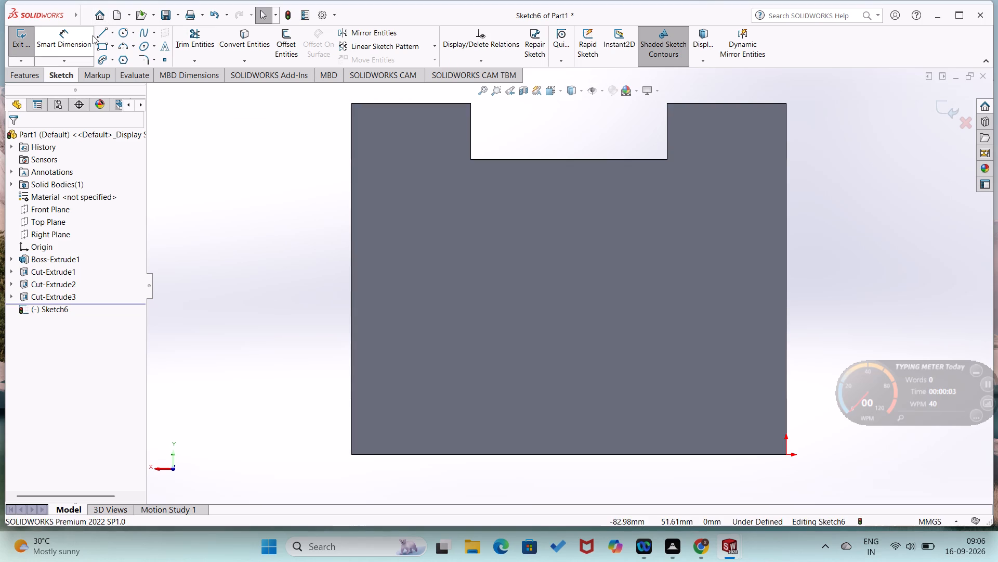
# Draw a 62 mm horizontal construction line across the back face, joining the midpoints of its two vertical edges.
pyautogui.click(99, 34)
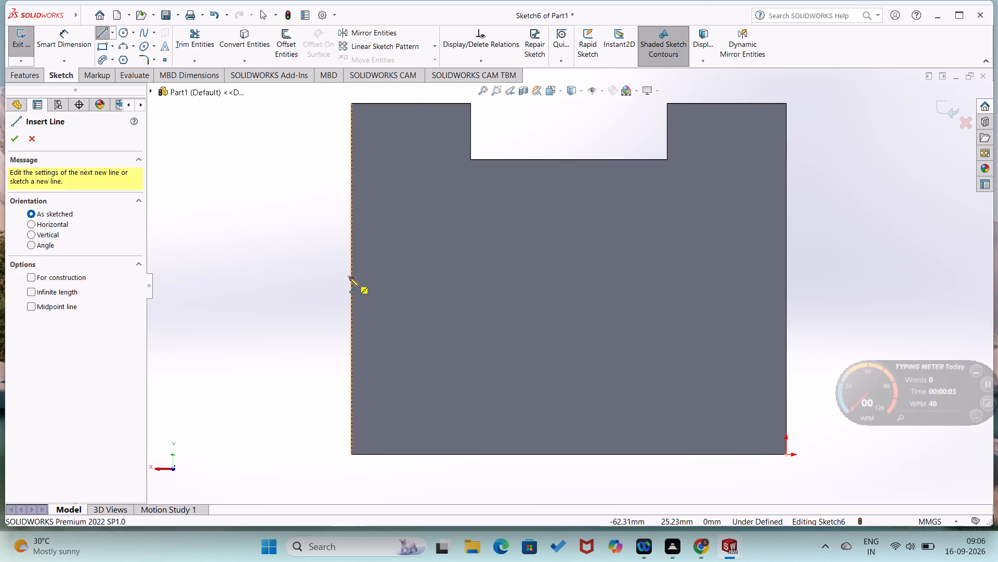
pyautogui.click(349, 277)
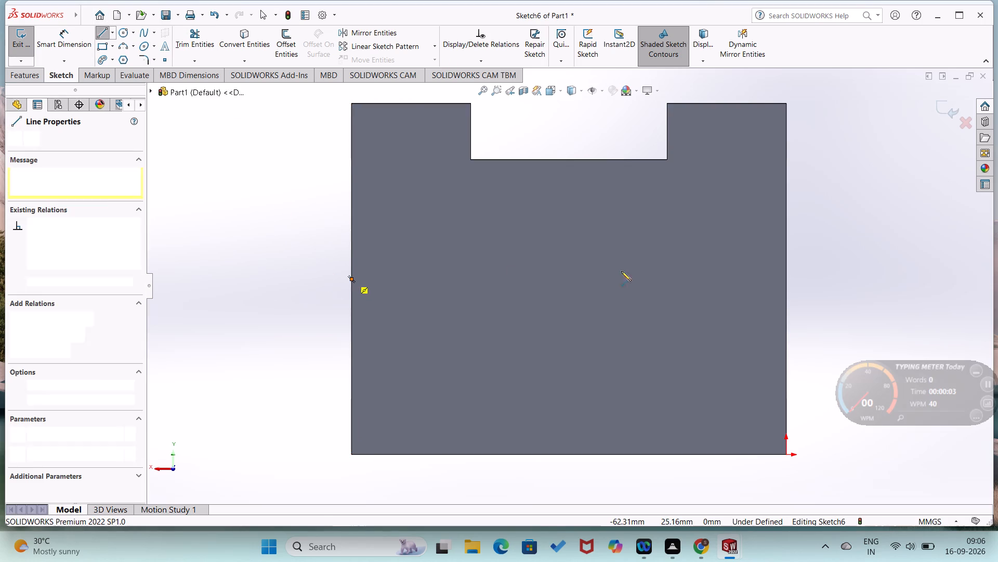
pyautogui.click(785, 278)
pyautogui.rightClick(690, 295)
pyautogui.click(712, 275)
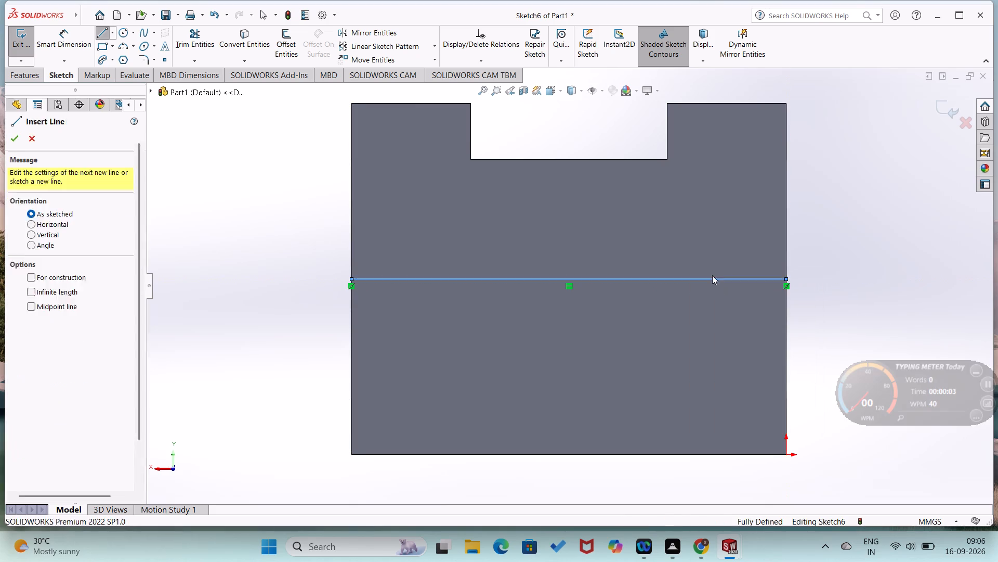
# Draw a 42 mm vertical line from the bottom edge's midpoint up to the midpoint of the slot floor.
pyautogui.moveTo(545, 425); pyautogui.dragTo(529, 426, button='right')
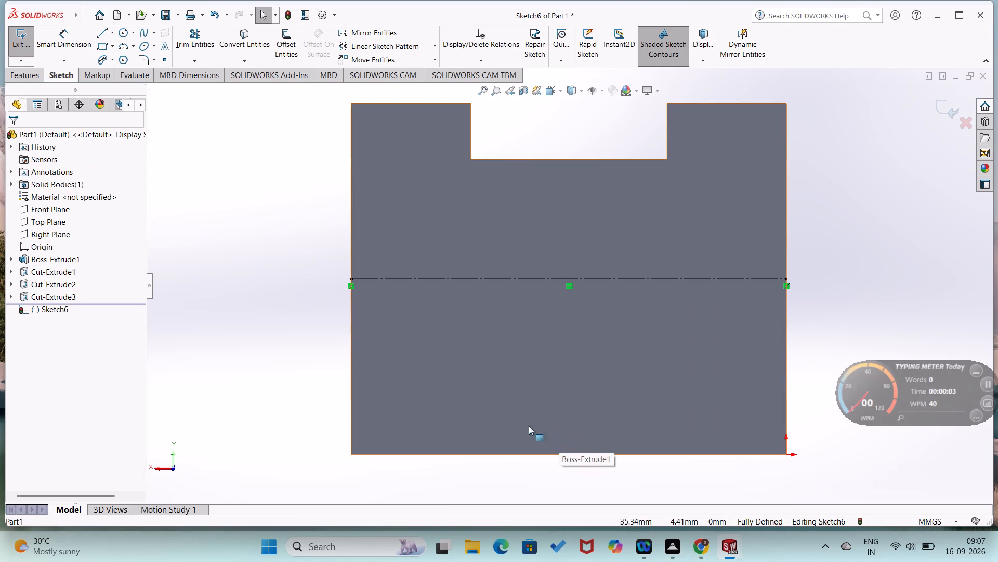
pyautogui.moveTo(529, 426); pyautogui.dragTo(480, 439, button='right')
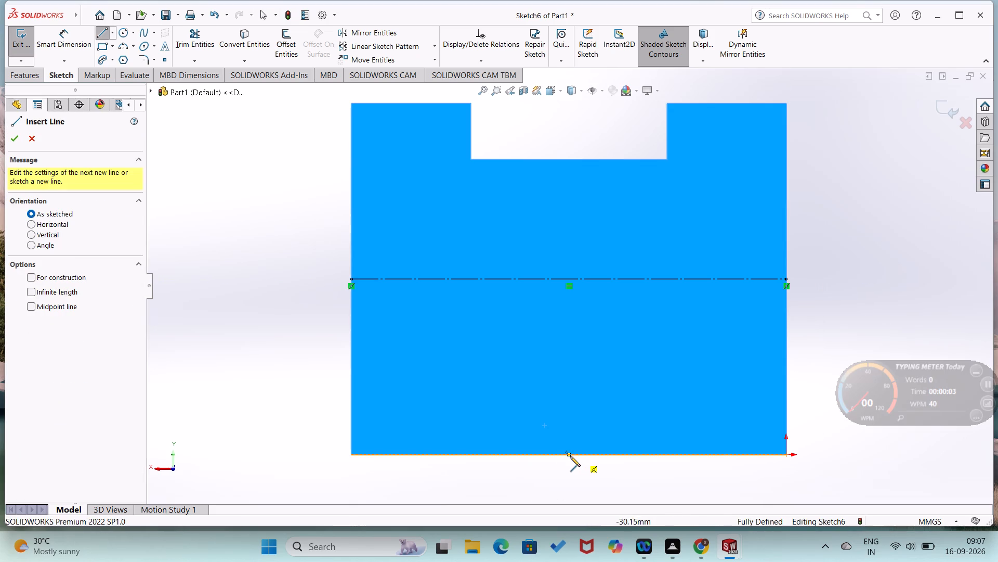
pyautogui.click(568, 453)
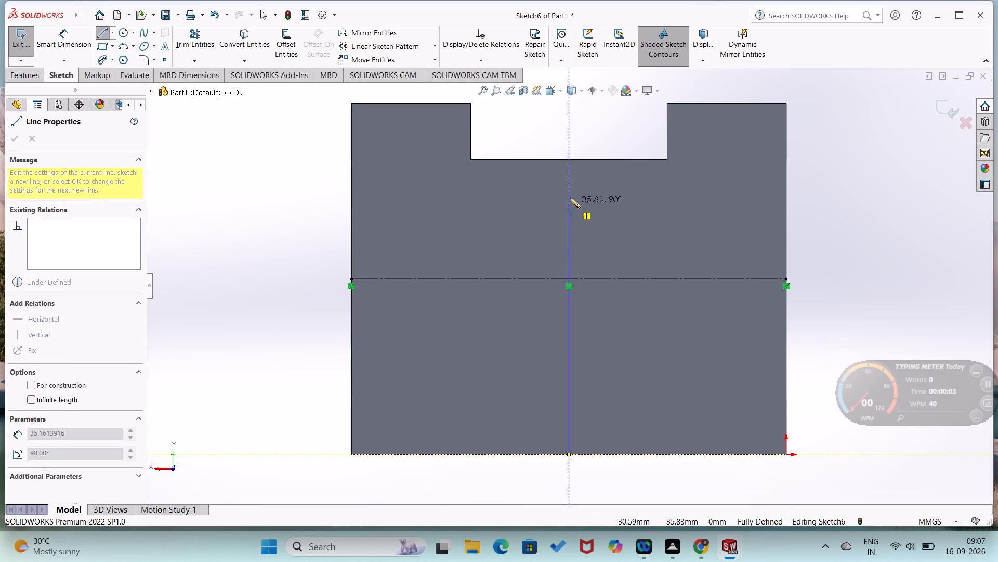
pyautogui.click(569, 159)
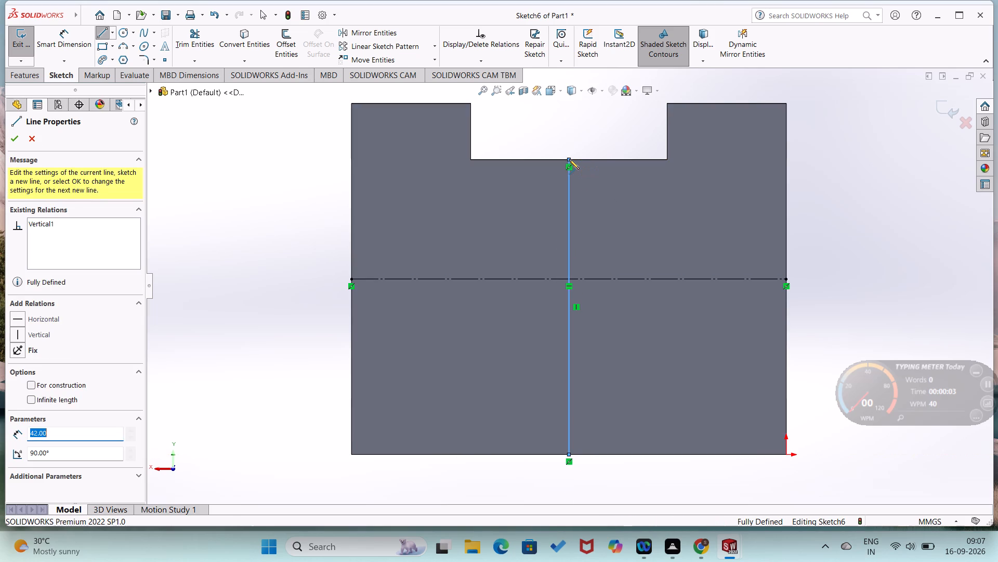
pyautogui.rightClick(569, 159)
pyautogui.click(586, 168)
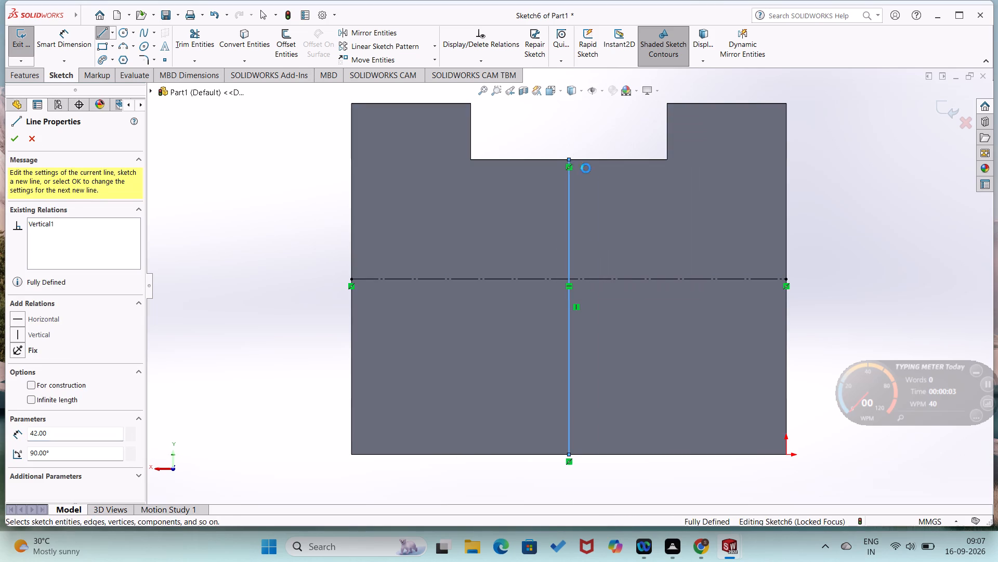
# Sketch a circle of about 20 mm radius centred on the horizontal construction line's end farthest from the origin.
pyautogui.click(123, 32)
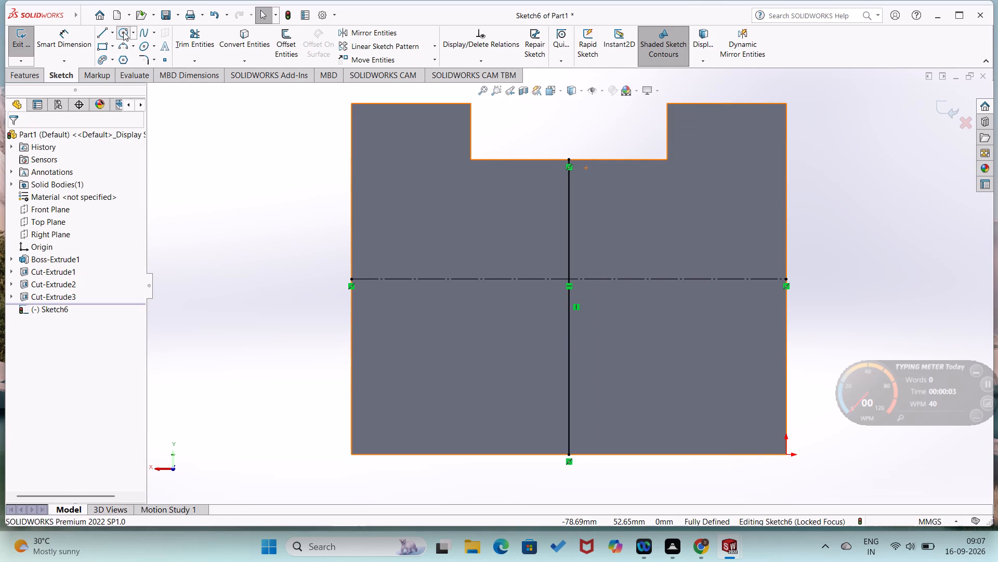
pyautogui.click(352, 280)
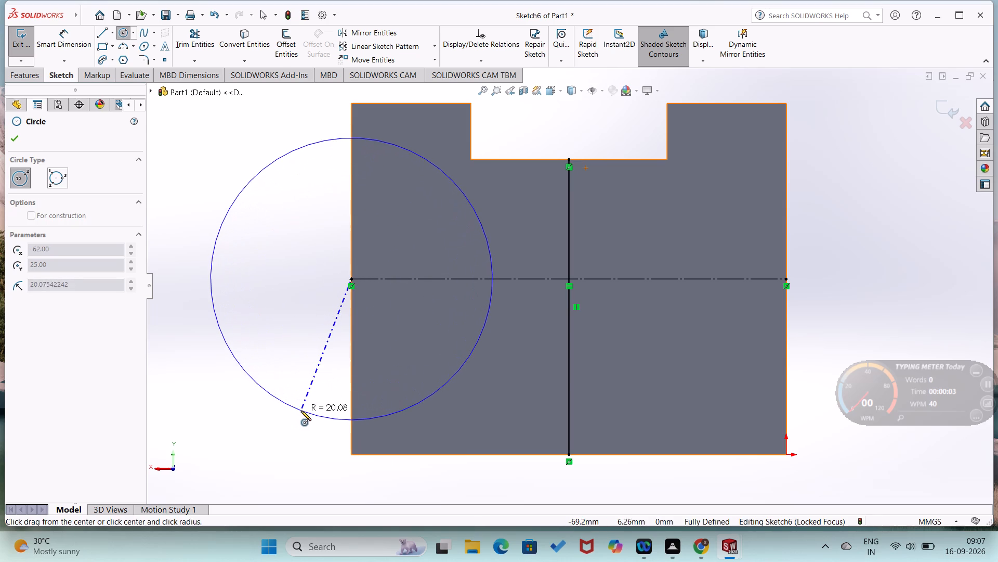
pyautogui.click(303, 412)
# Dimension the first back-face circle's diameter at 34 mm.
pyautogui.moveTo(277, 406); pyautogui.dragTo(319, 329, button='right')
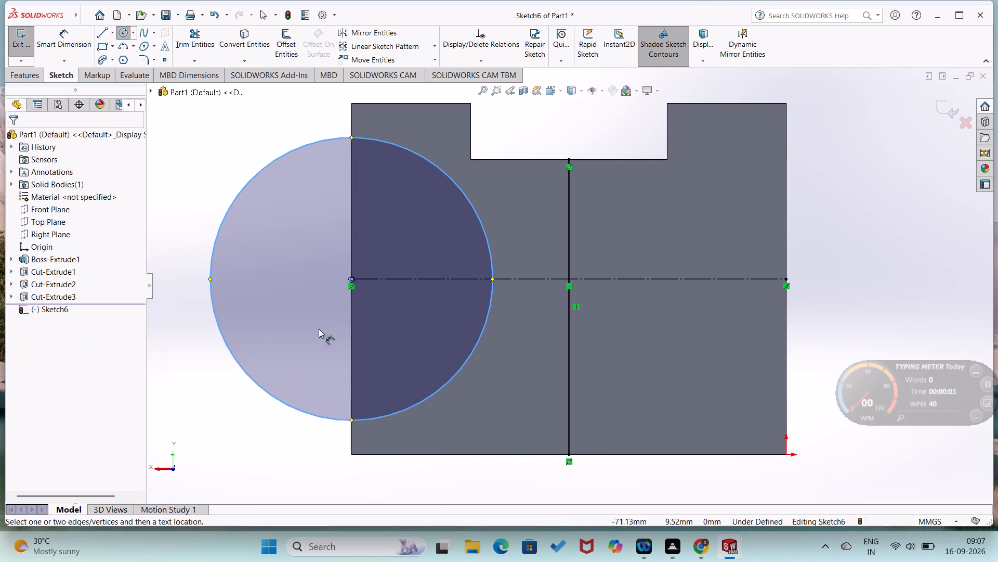
pyautogui.moveTo(319, 329); pyautogui.dragTo(319, 328, button='right')
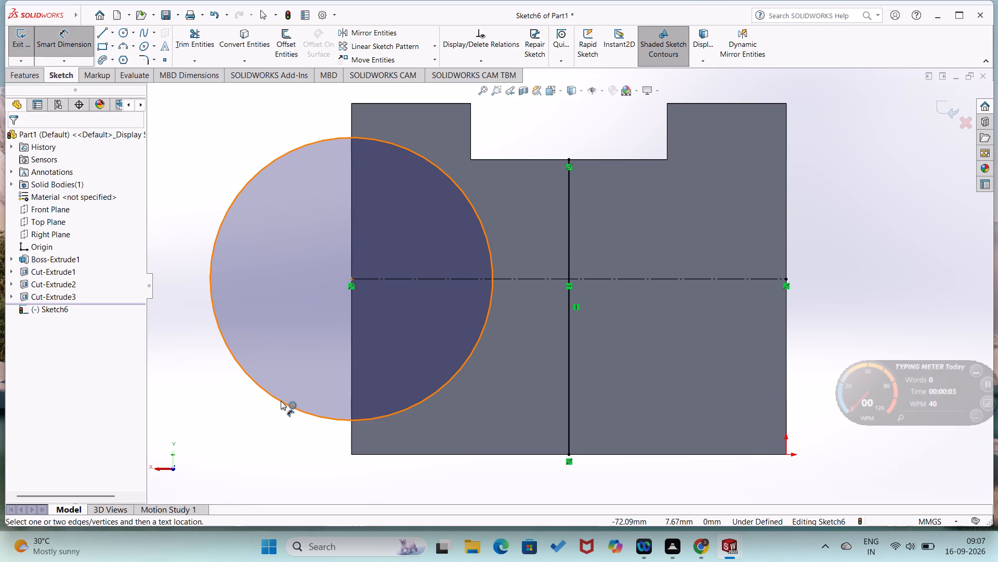
pyautogui.click(281, 401)
pyautogui.click(265, 420)
pyautogui.write('35')
pyautogui.press('BackSpace')
pyautogui.press('4')
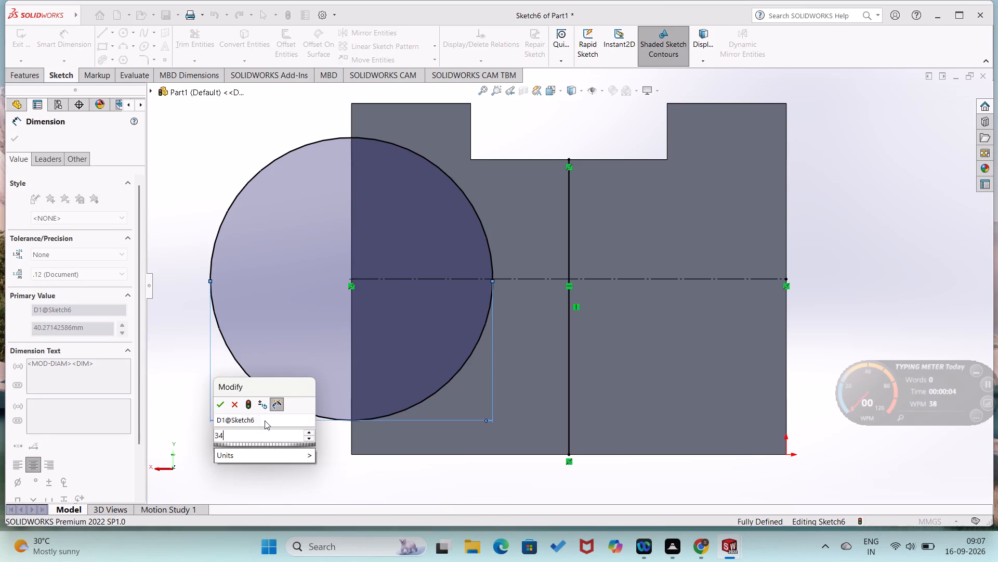
pyautogui.press('Return')
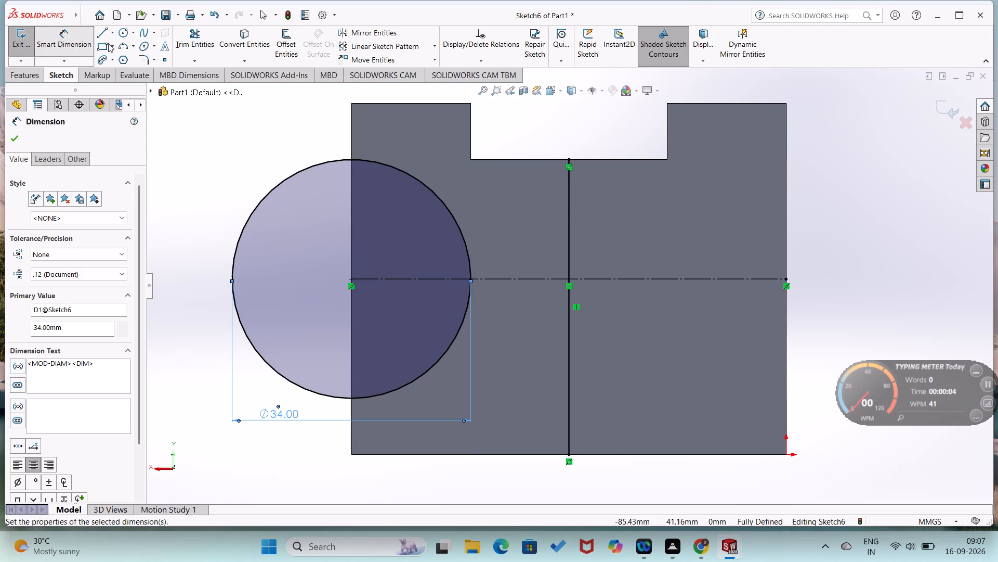
# Sketch a second circle centred on the horizontal construction line's origin-side end and dimension its diameter at 34 mm.
pyautogui.click(129, 36)
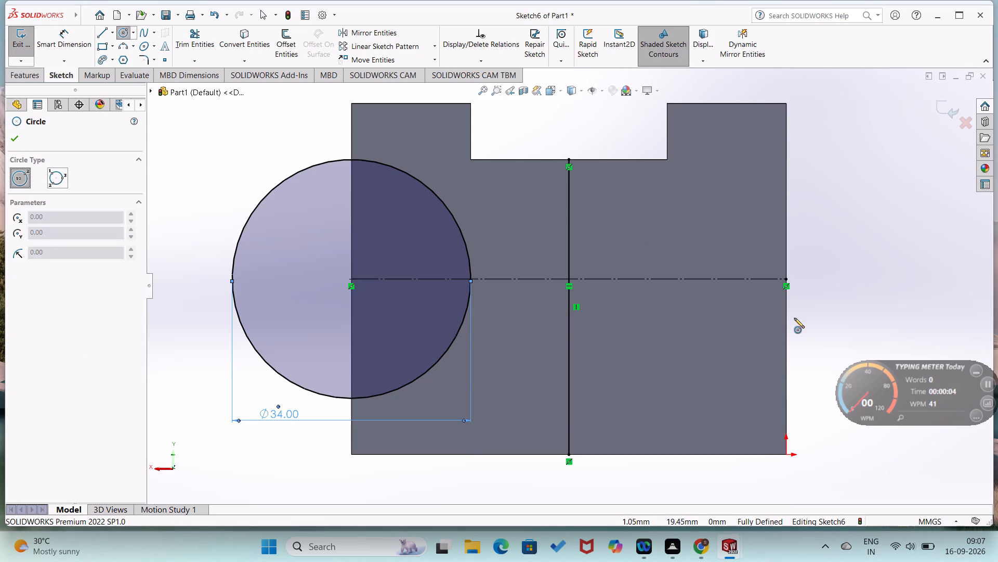
pyautogui.click(786, 279)
pyautogui.click(835, 375)
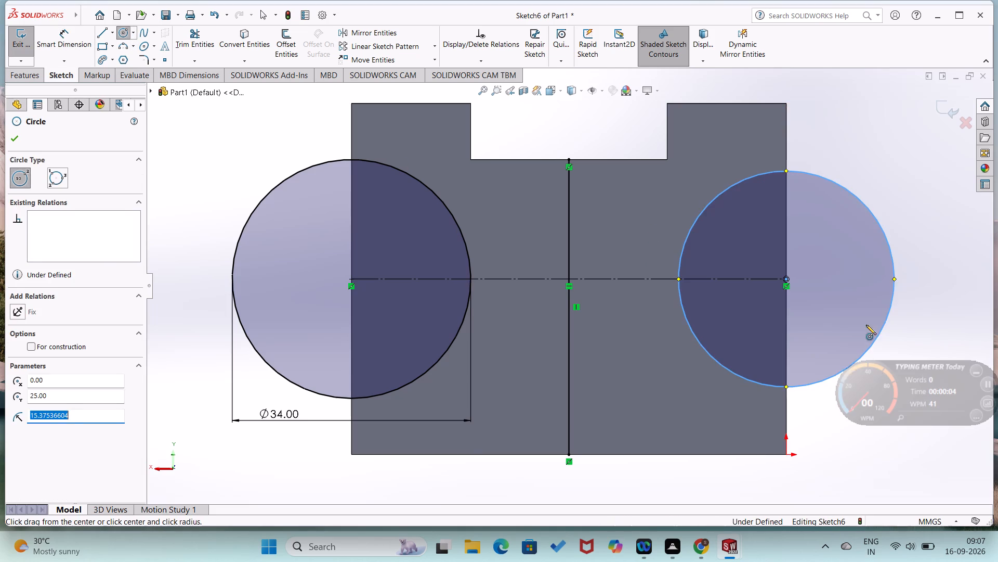
pyautogui.moveTo(866, 325); pyautogui.dragTo(883, 249, button='right')
pyautogui.click(896, 276)
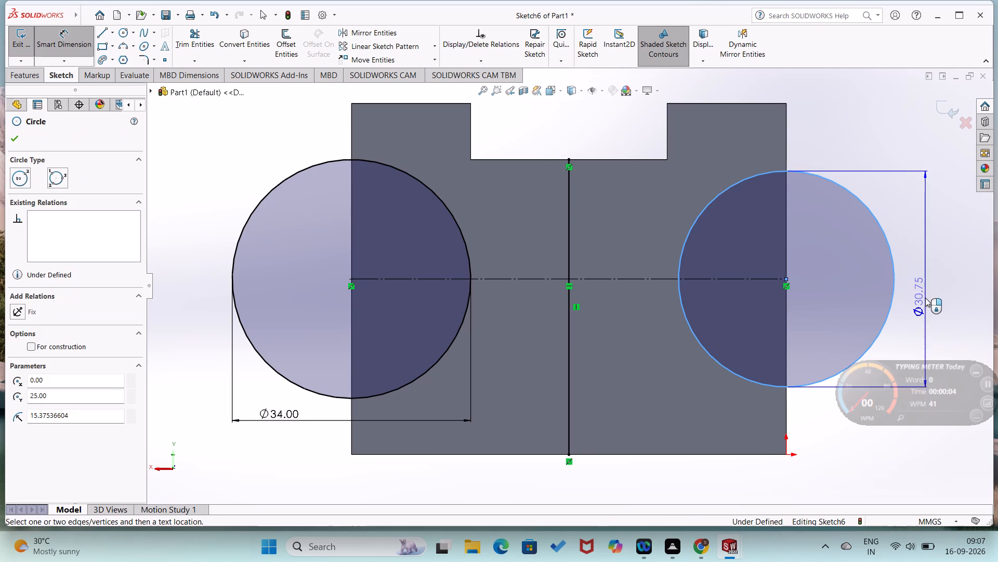
pyautogui.click(926, 298)
pyautogui.write('34')
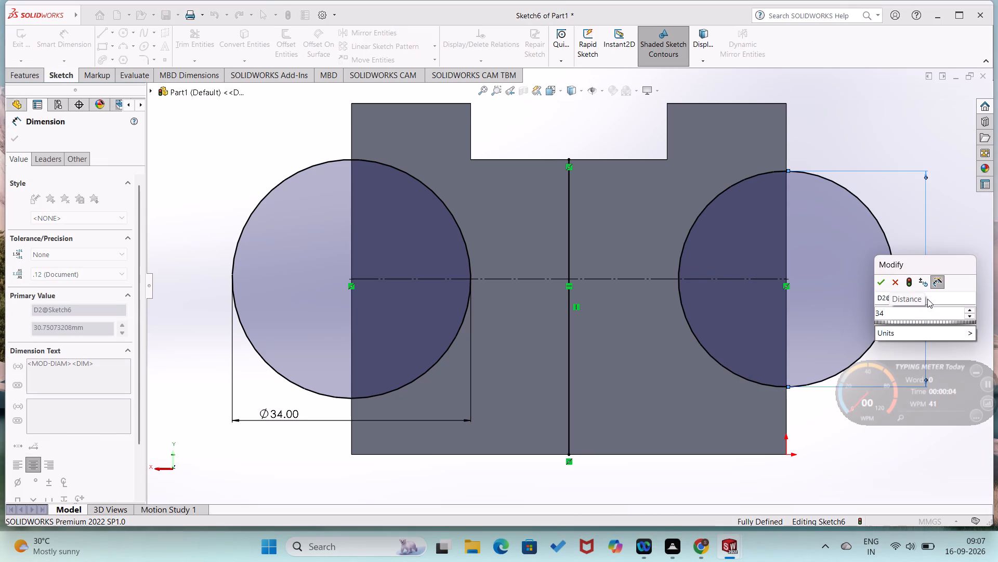
pyautogui.press('Return')
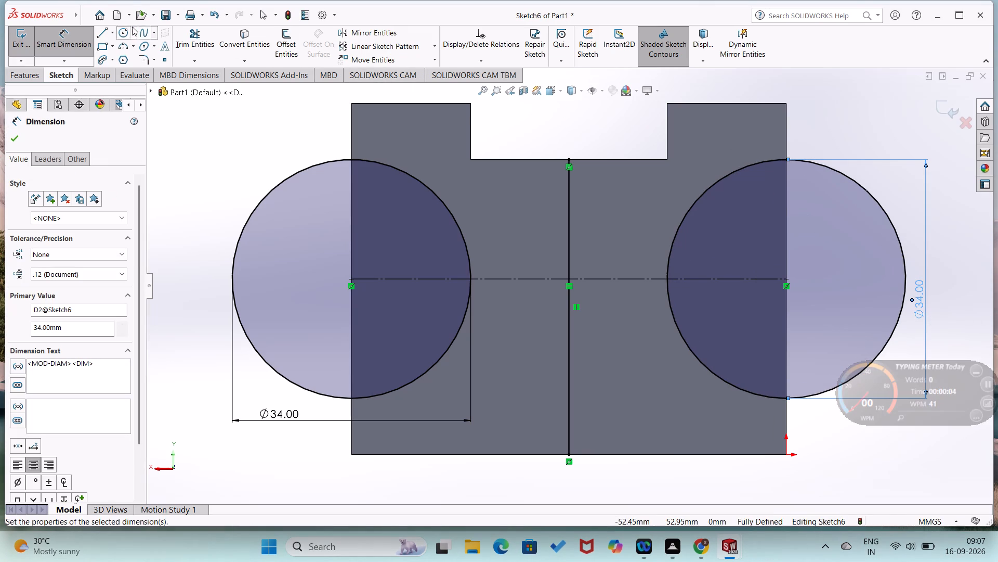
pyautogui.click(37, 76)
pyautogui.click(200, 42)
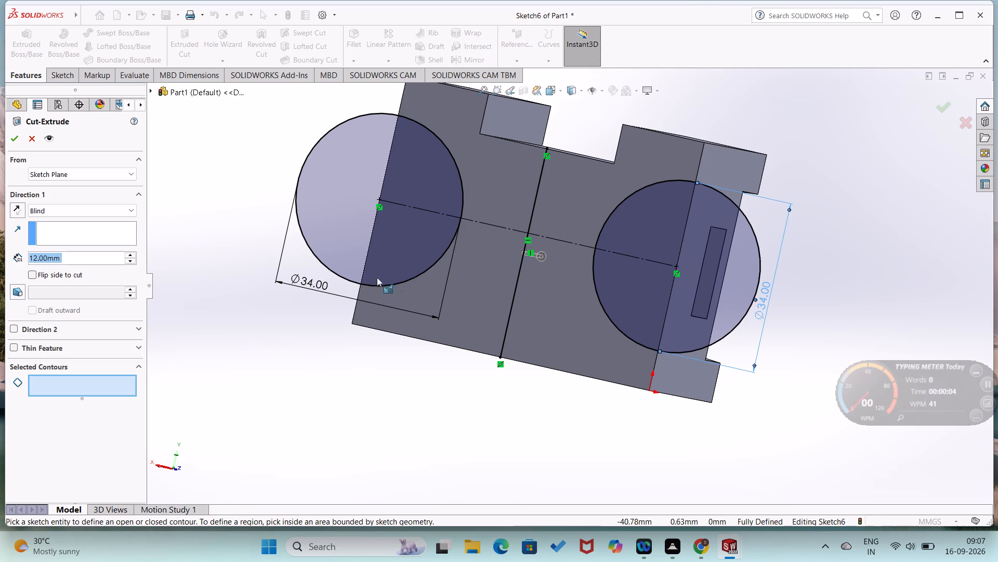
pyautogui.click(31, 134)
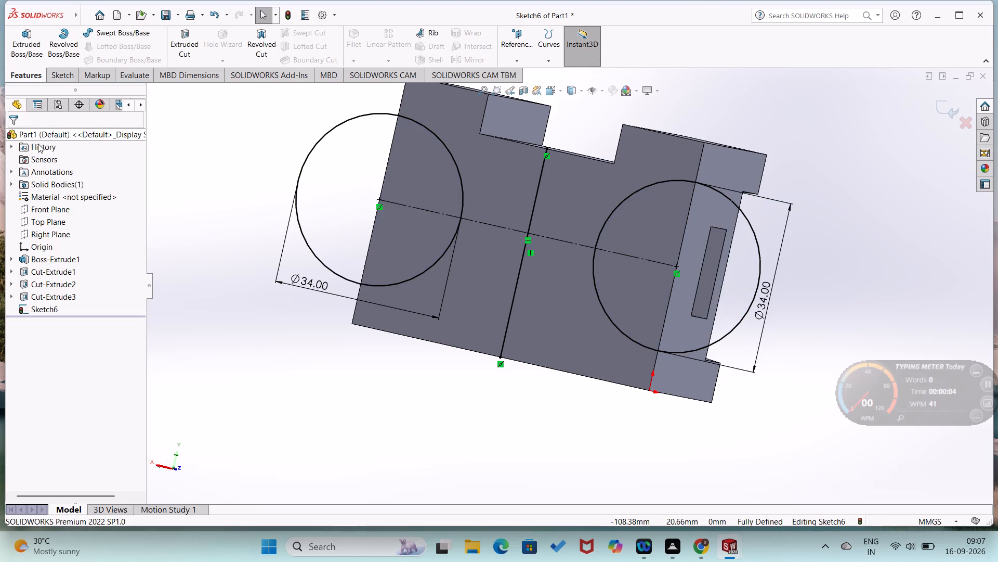
# Convert the vertical centre line of the back-face sketch to construction geometry.
pyautogui.click(449, 307)
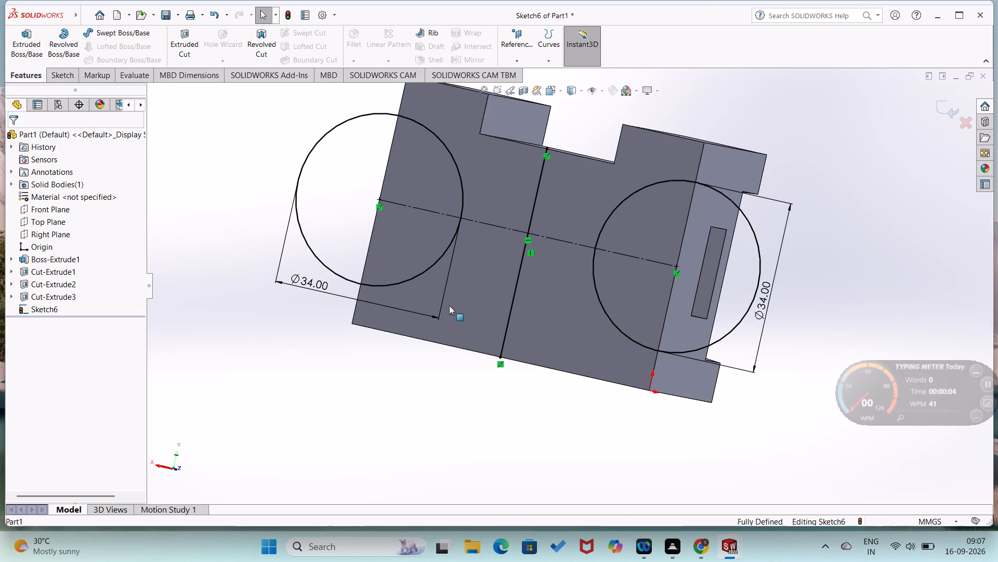
pyautogui.hotkey('ctrl', '8')
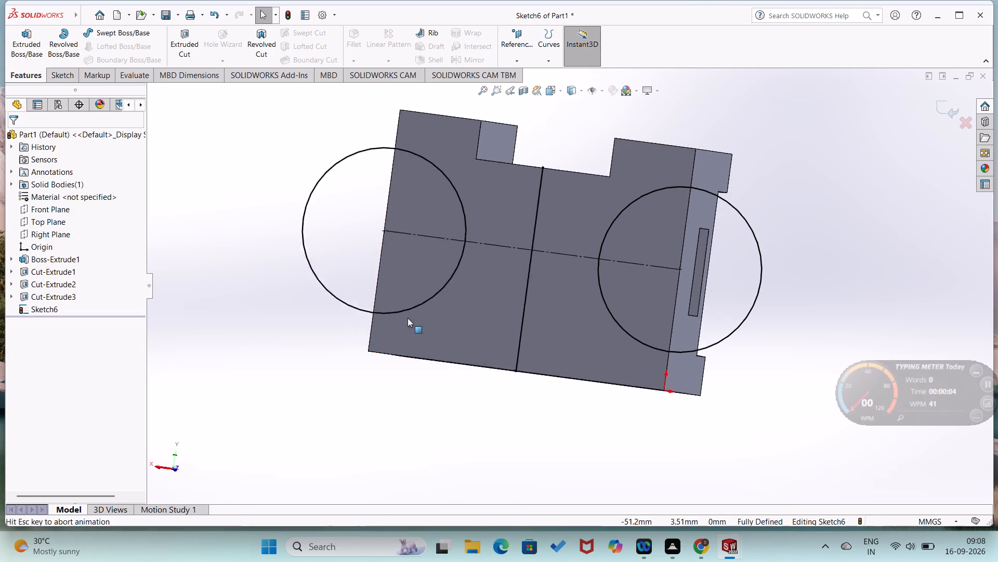
pyautogui.rightClick(547, 318)
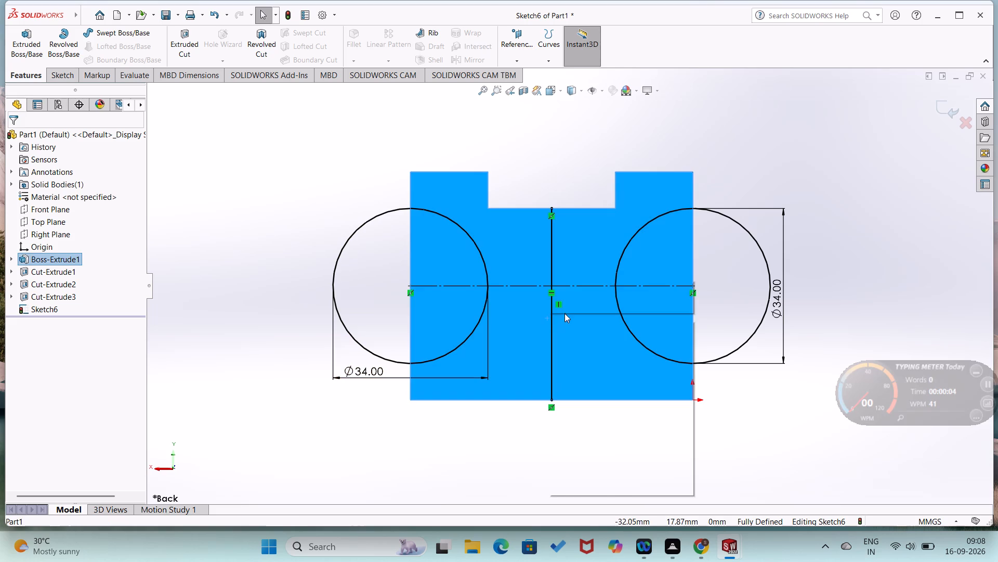
pyautogui.click(573, 299)
pyautogui.click(551, 336)
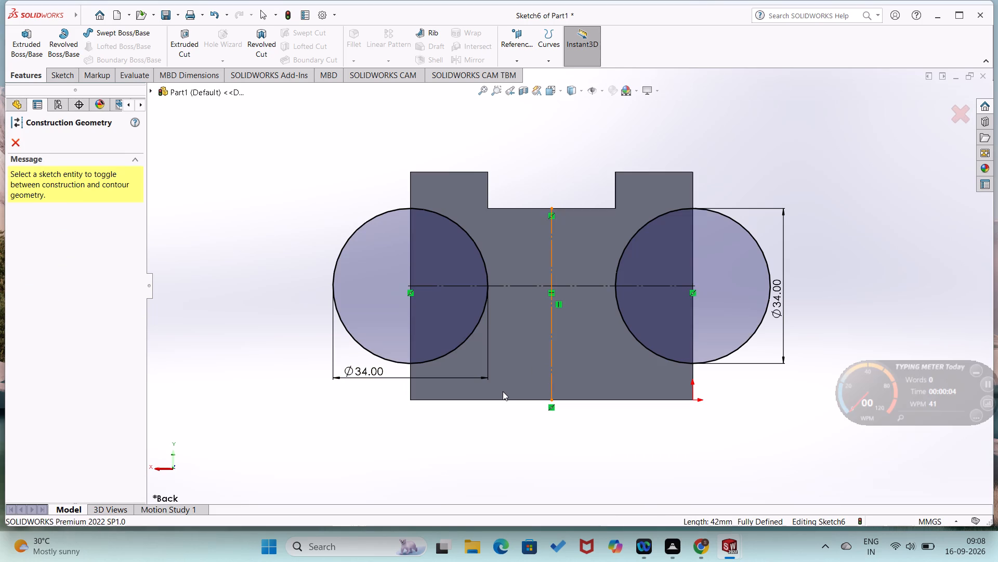
pyautogui.press('Escape')
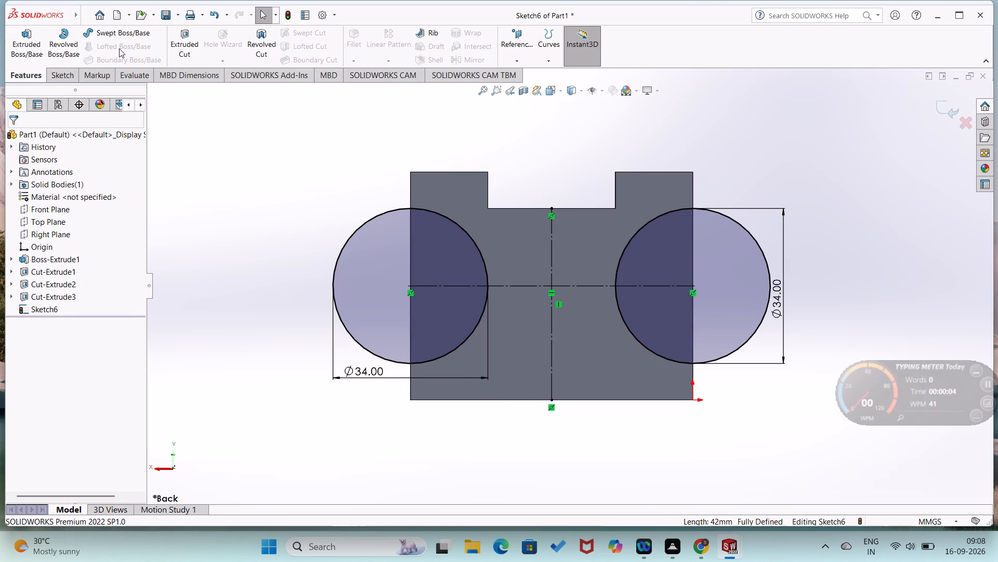
# Cut-extrude both 34 mm circles into the back face with a blind depth of 12 mm.
pyautogui.click(188, 45)
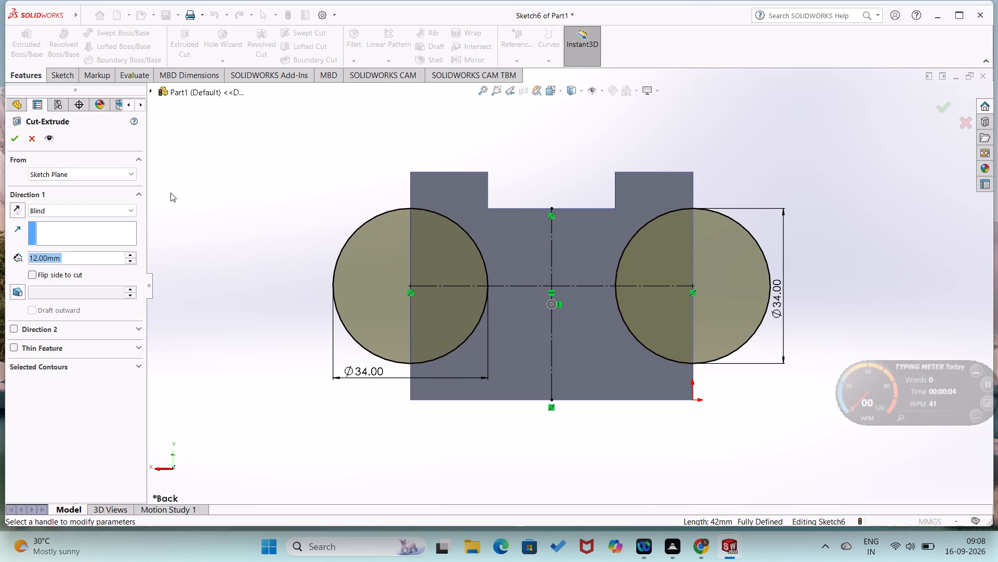
pyautogui.moveTo(181, 245); pyautogui.dragTo(155, 262, button='middle')
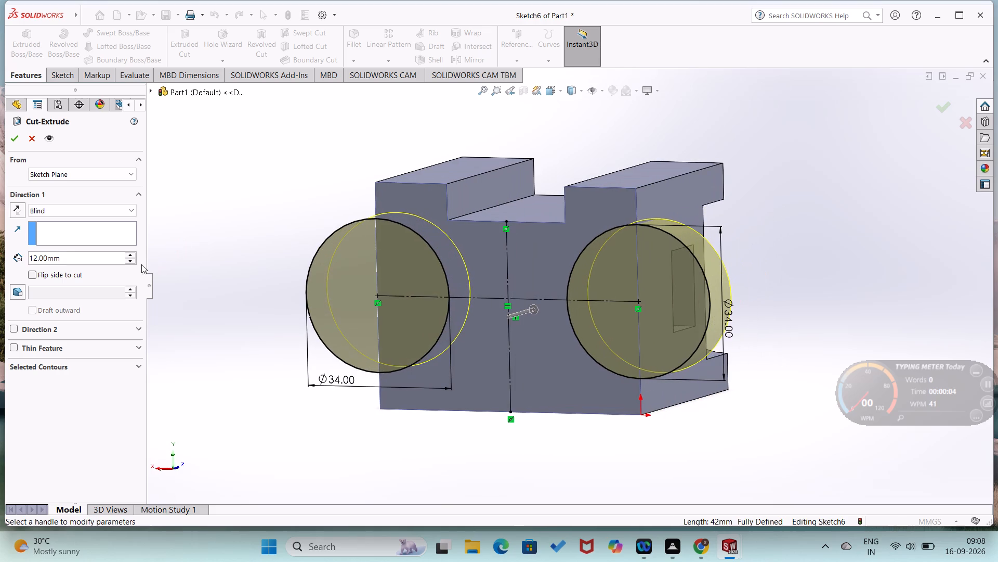
pyautogui.click(15, 136)
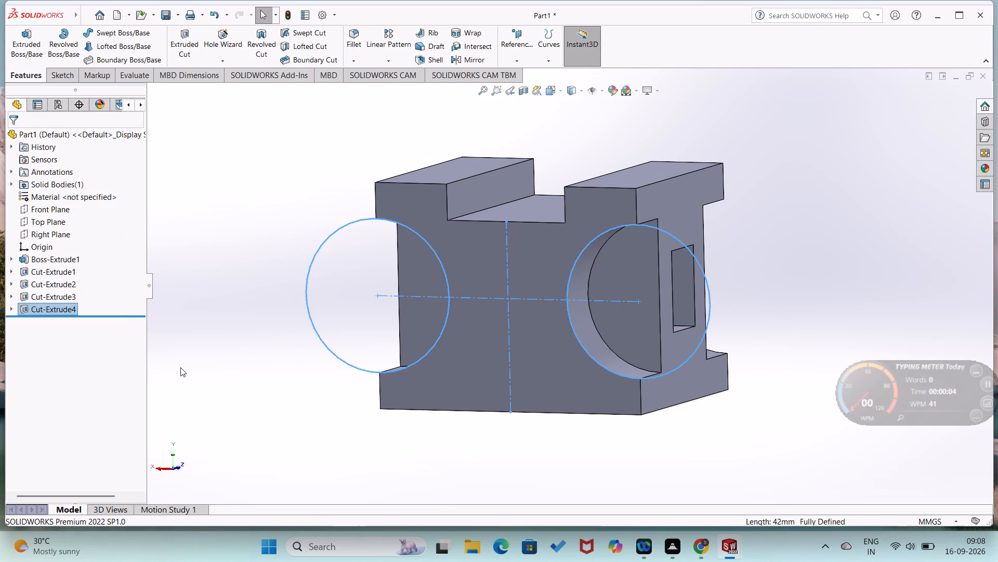
pyautogui.press('Escape')
# Start a sketch on the block's front face, opposite the back-face sketch plane, between its semicircular recesses.
pyautogui.moveTo(323, 406); pyautogui.dragTo(165, 398, button='middle')
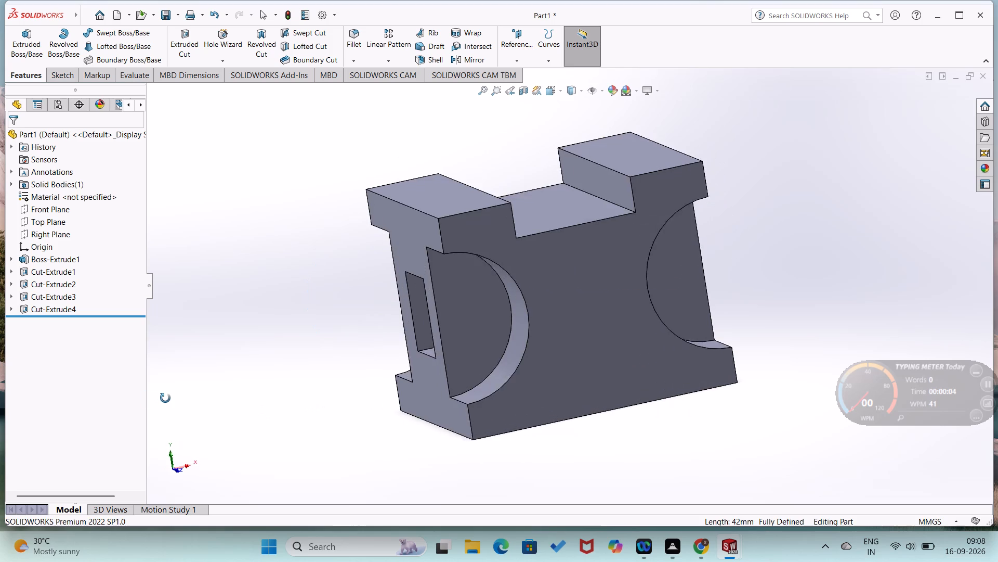
pyautogui.moveTo(165, 398); pyautogui.dragTo(198, 396, button='middle')
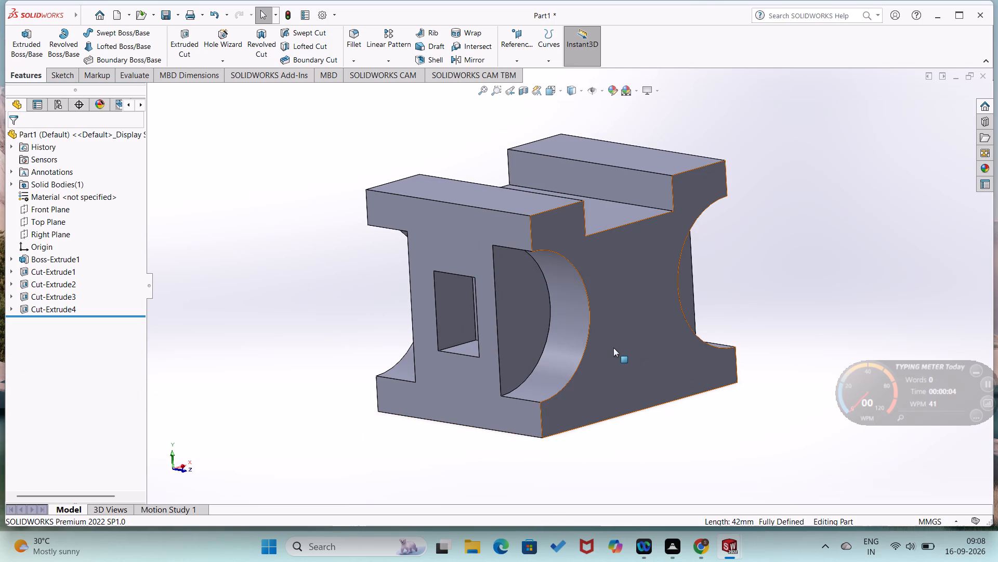
pyautogui.rightClick(613, 348)
pyautogui.click(640, 305)
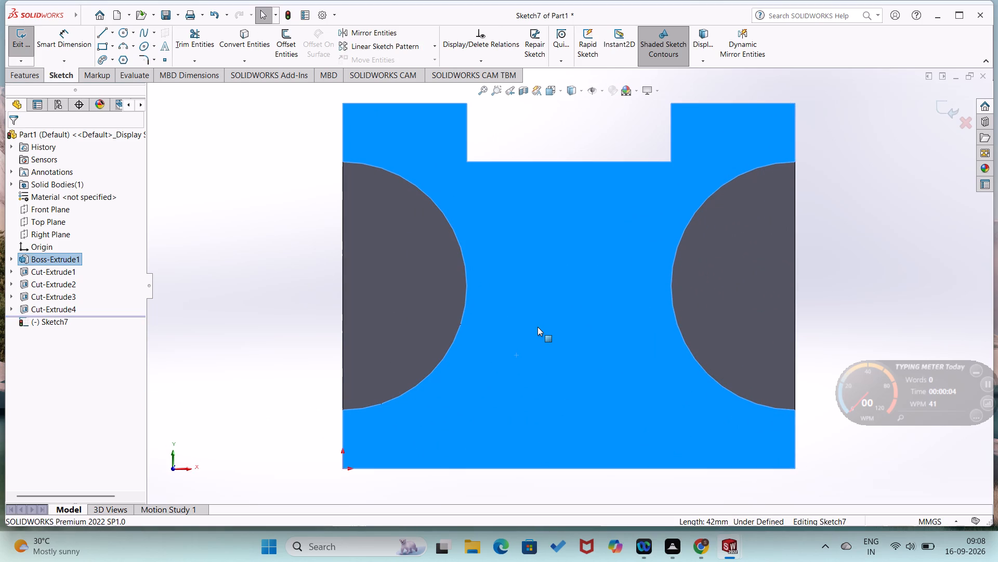
pyautogui.press('Escape')
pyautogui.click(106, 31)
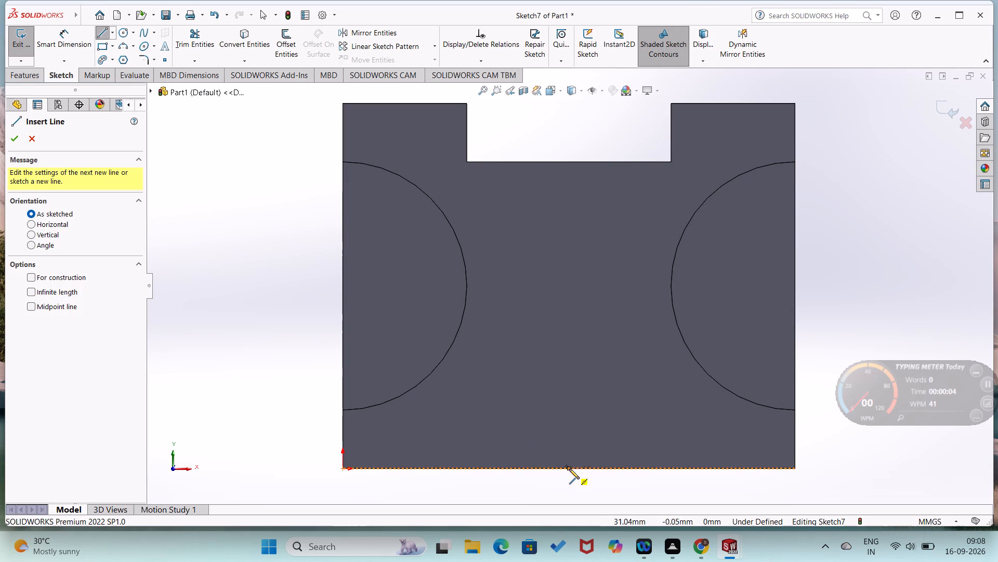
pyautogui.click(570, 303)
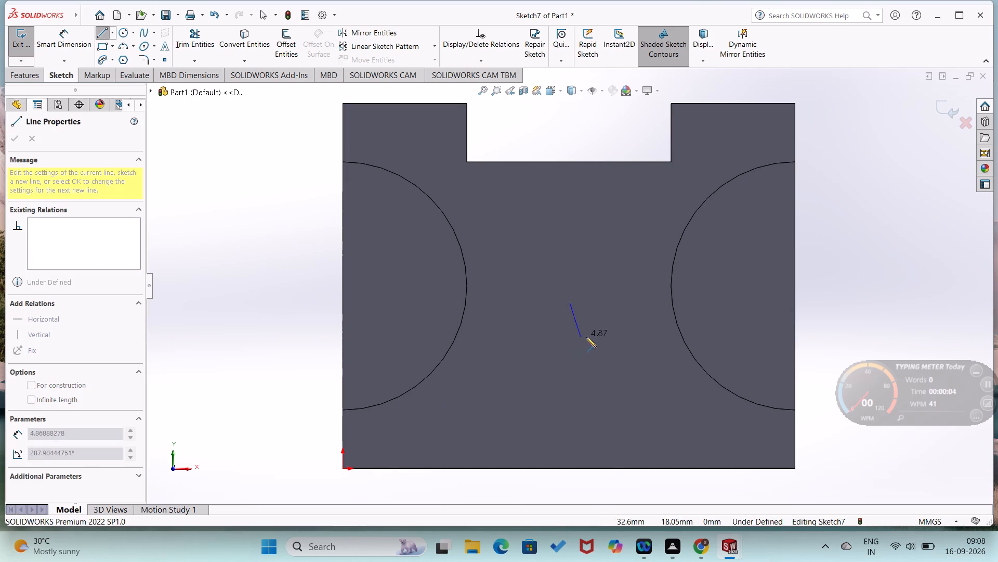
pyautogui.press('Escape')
# Sketch a circle between the two front-face recesses, centred at X 31, Y 25, and dimension its diameter at 20 mm.
pyautogui.click(125, 34)
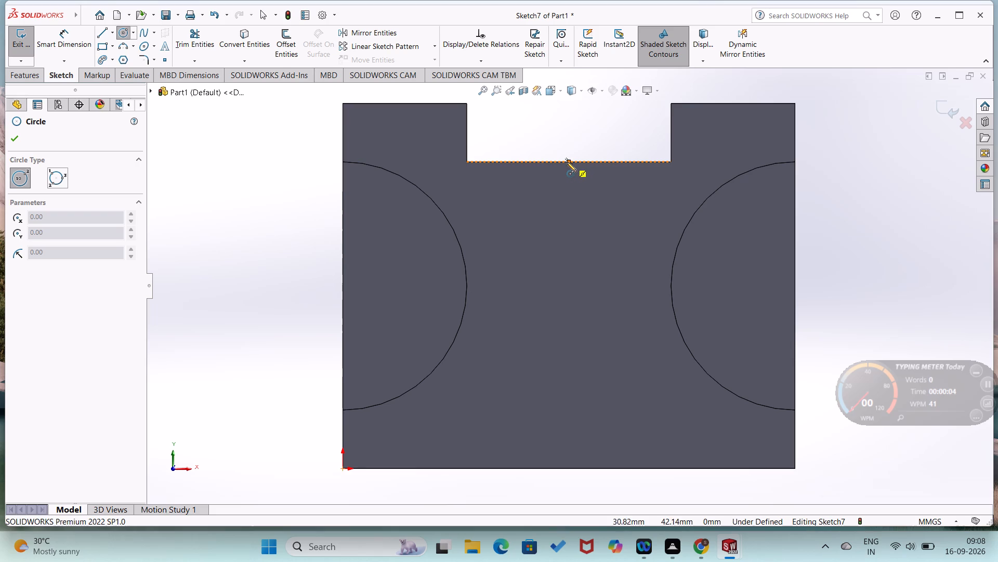
pyautogui.click(568, 287)
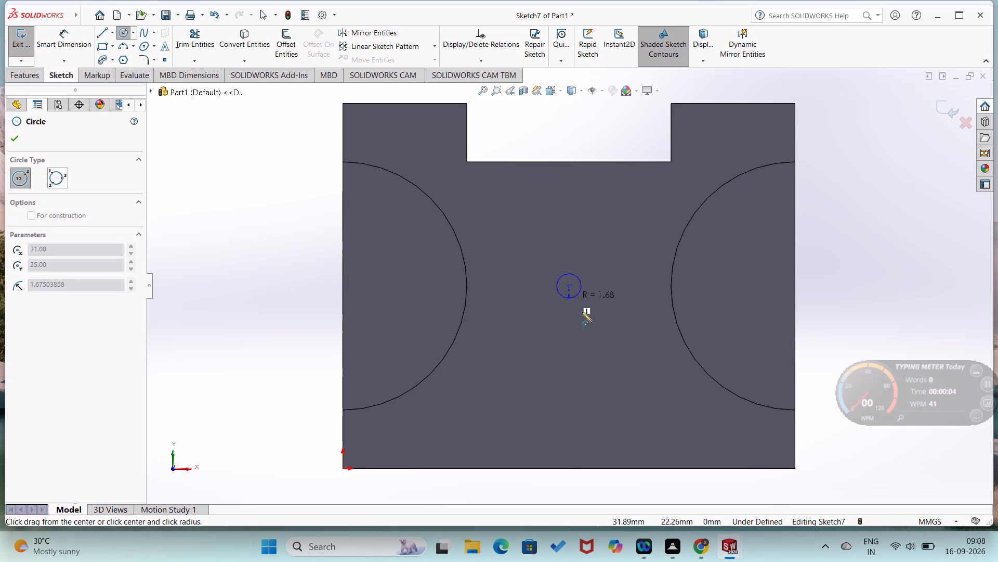
pyautogui.click(594, 325)
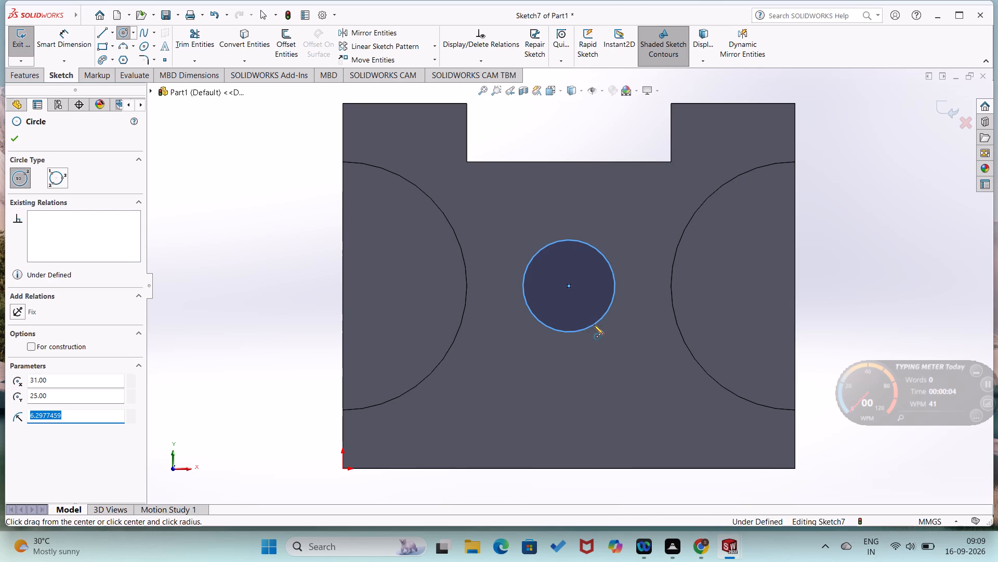
pyautogui.moveTo(617, 329); pyautogui.dragTo(634, 245, button='right')
pyautogui.click(614, 283)
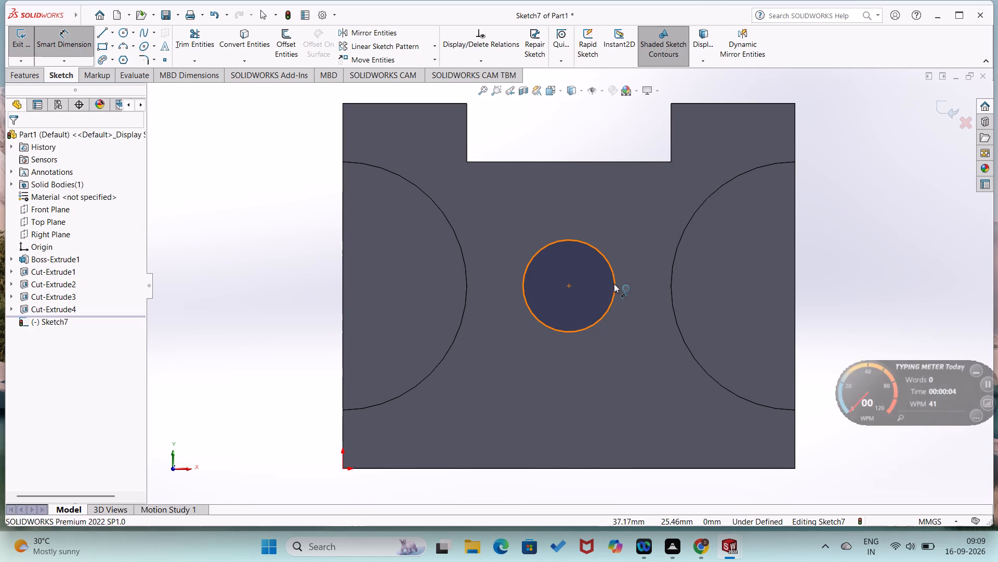
pyautogui.click(634, 287)
pyautogui.write('20')
pyautogui.press('Return')
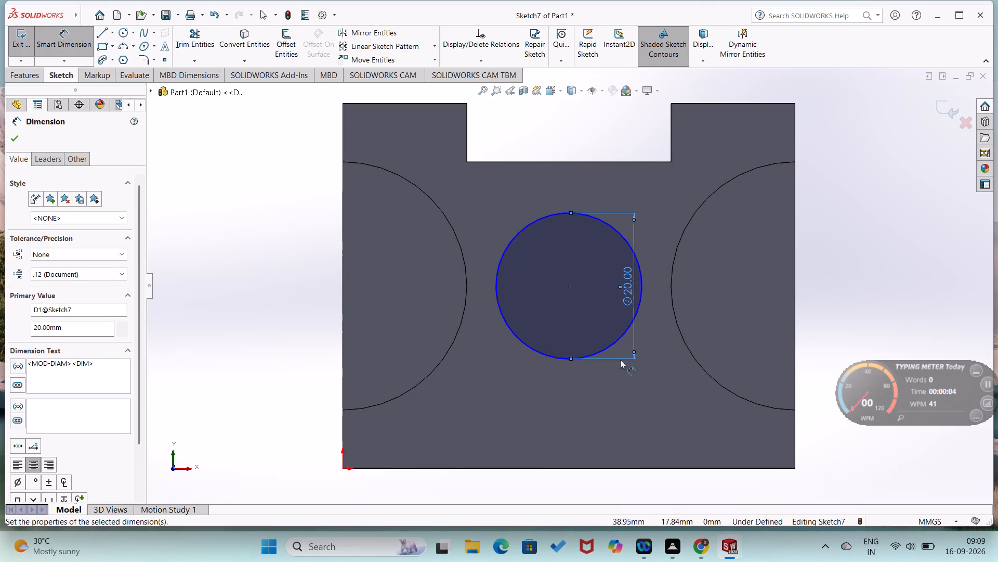
# Dimension the 20 mm circle's centre at 25 mm above the block's bottom edge.
pyautogui.click(598, 391)
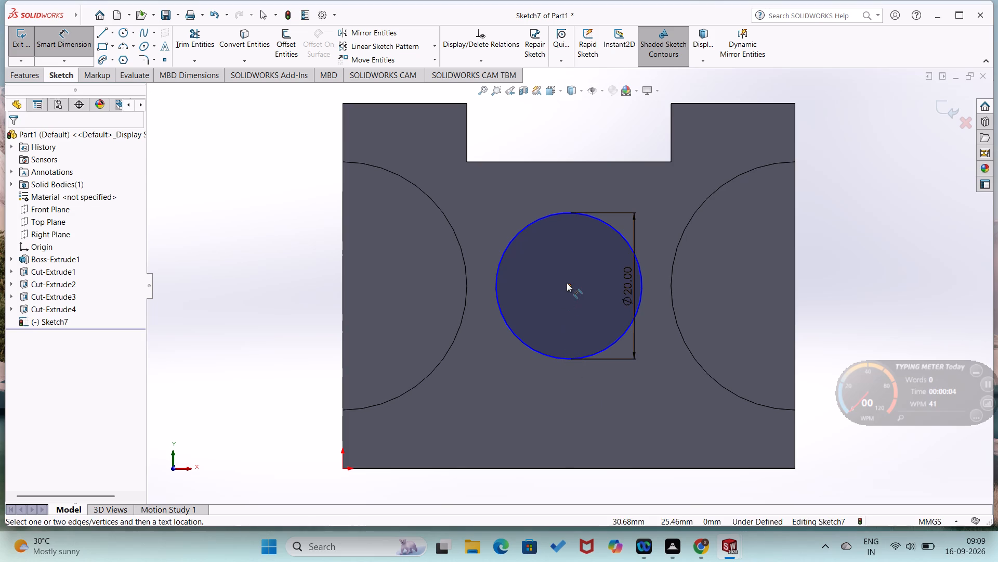
pyautogui.click(569, 285)
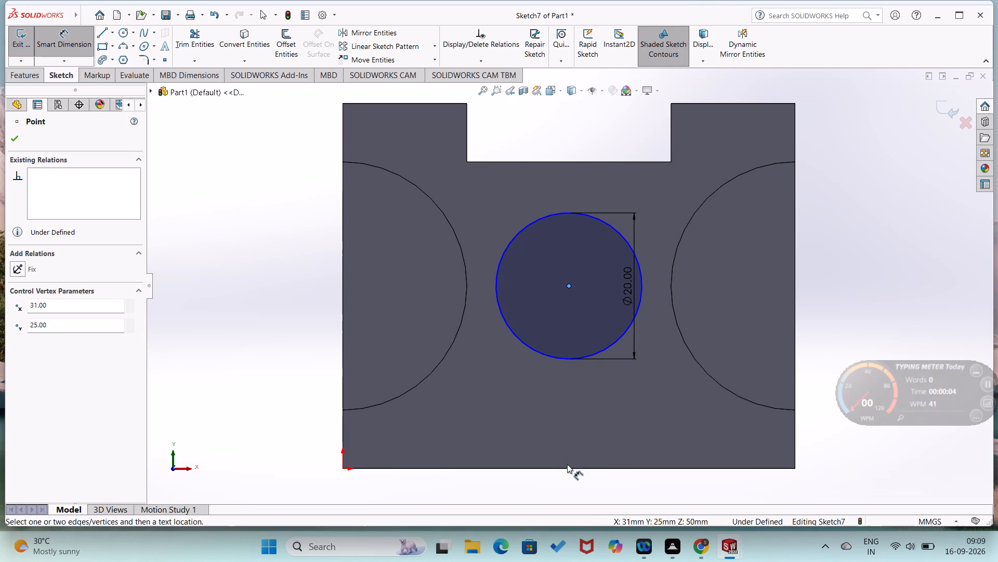
pyautogui.click(567, 468)
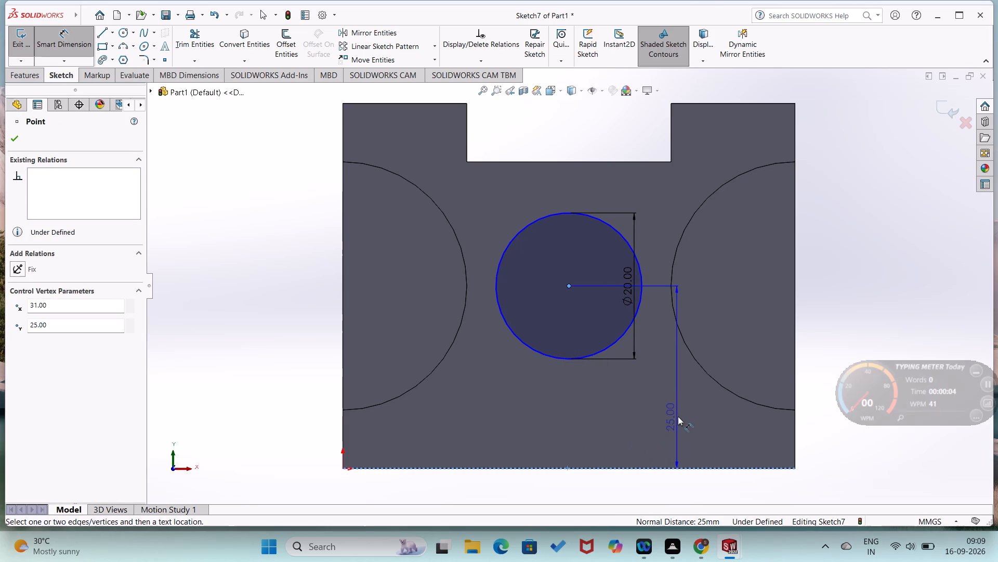
pyautogui.doubleClick(683, 405)
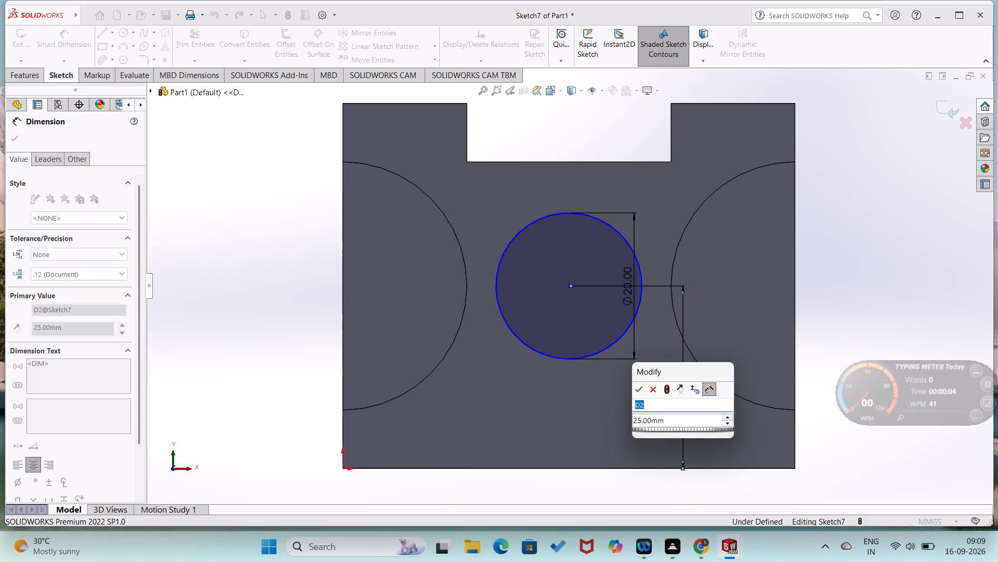
pyautogui.click(637, 390)
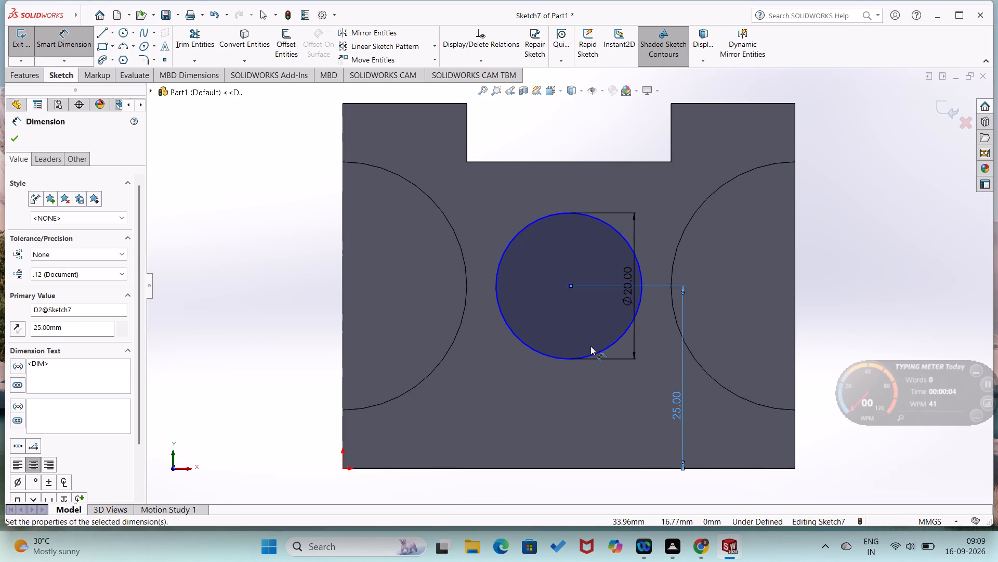
pyautogui.moveTo(628, 321); pyautogui.dragTo(997, 461)
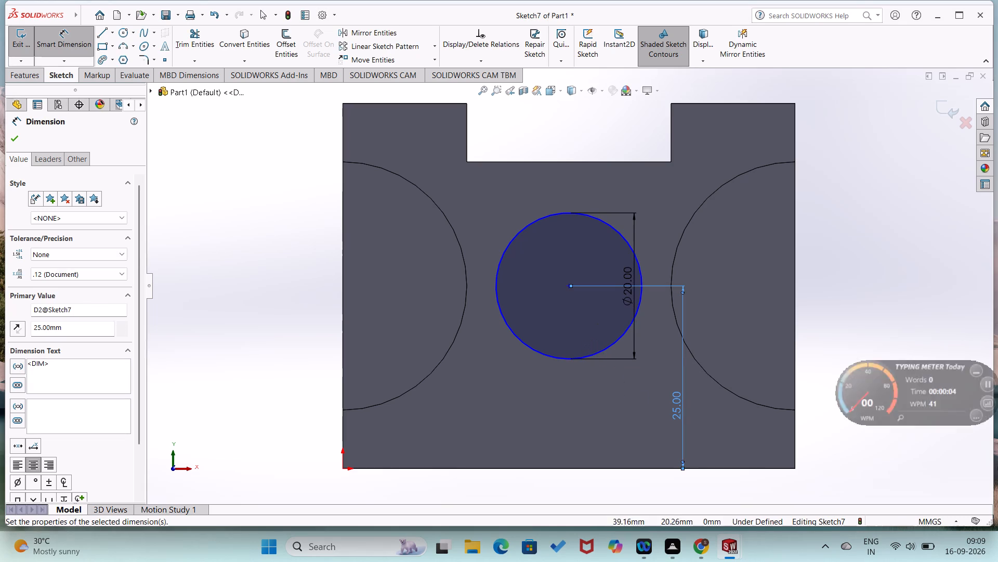
# Dimension the 20 mm circle's centre at 31 mm from the block's left vertical edge.
pyautogui.moveTo(997, 461); pyautogui.dragTo(997, 561)
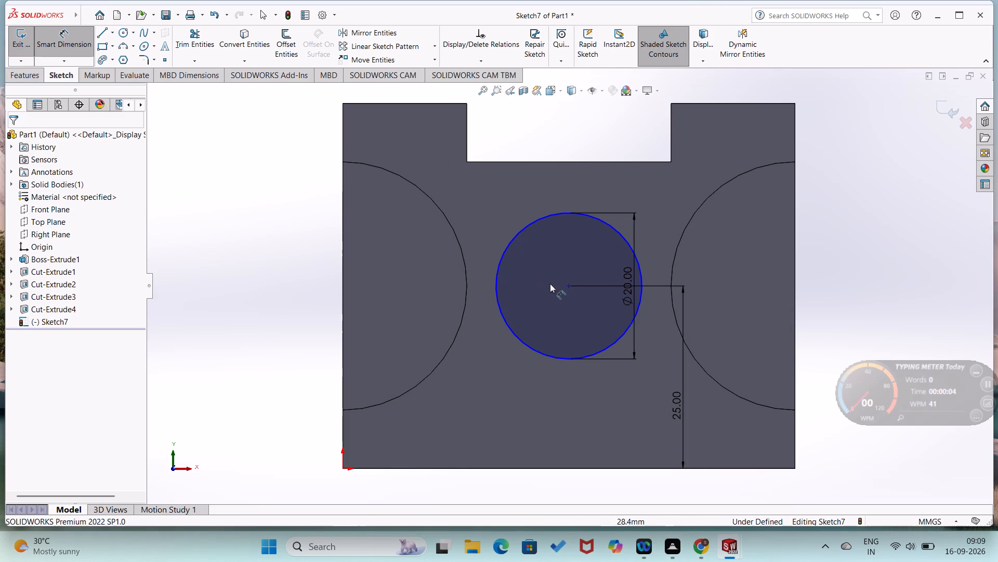
pyautogui.click(569, 286)
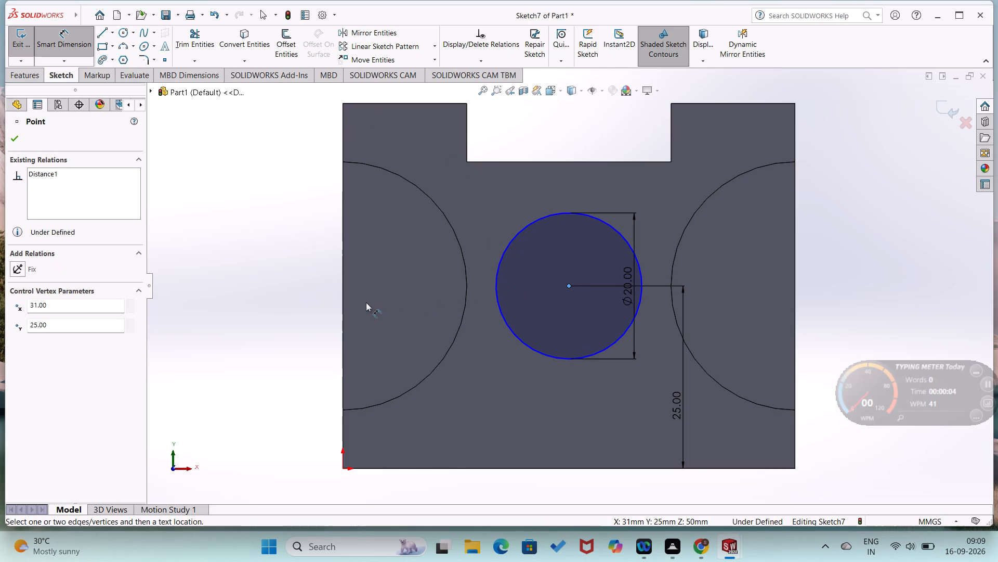
pyautogui.click(346, 294)
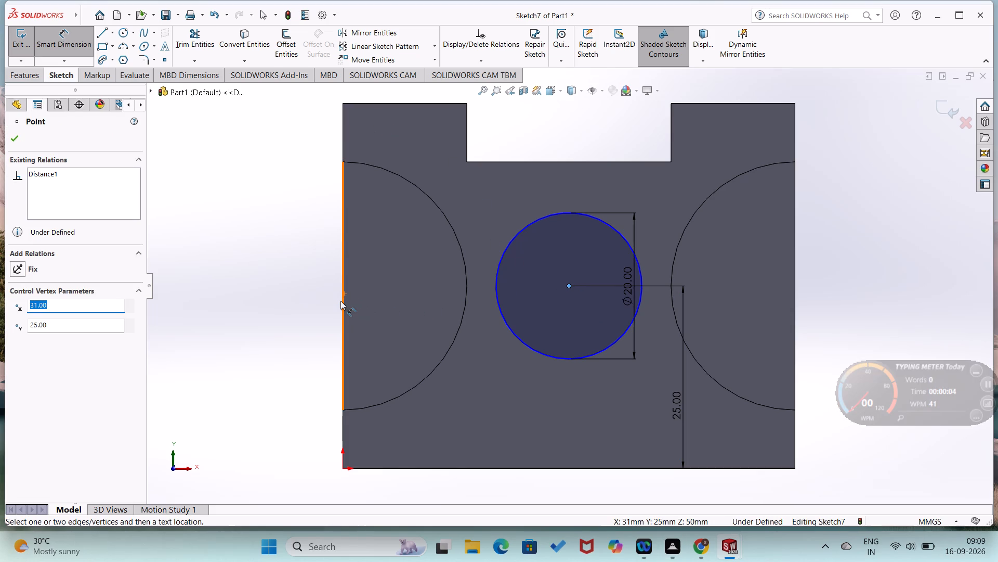
pyautogui.click(340, 301)
pyautogui.click(341, 303)
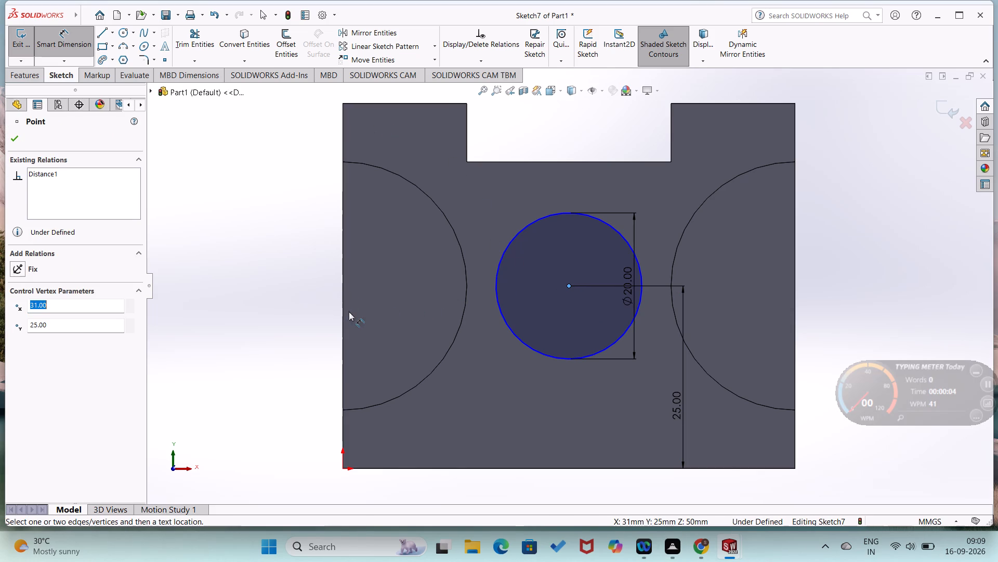
pyautogui.click(343, 313)
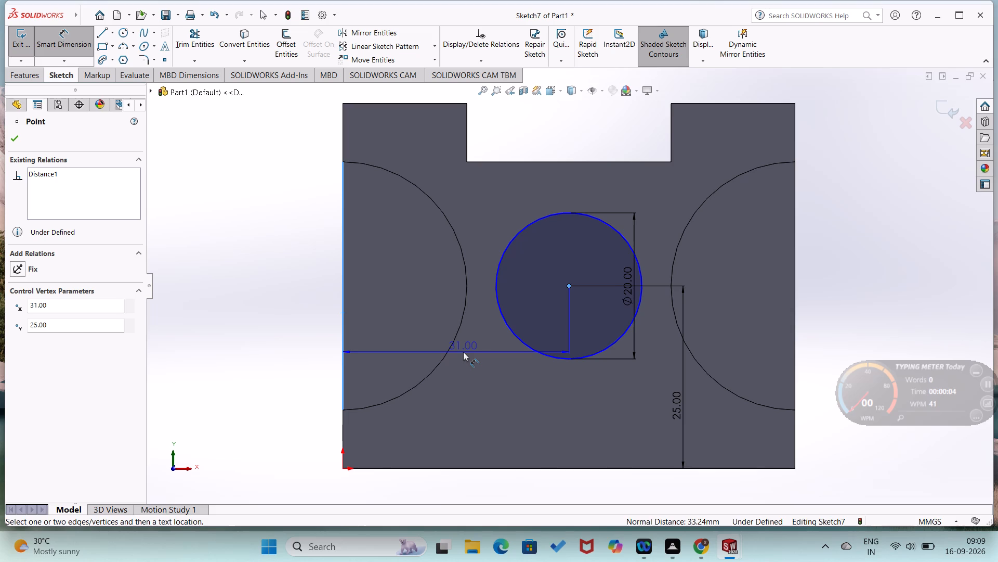
pyautogui.click(462, 361)
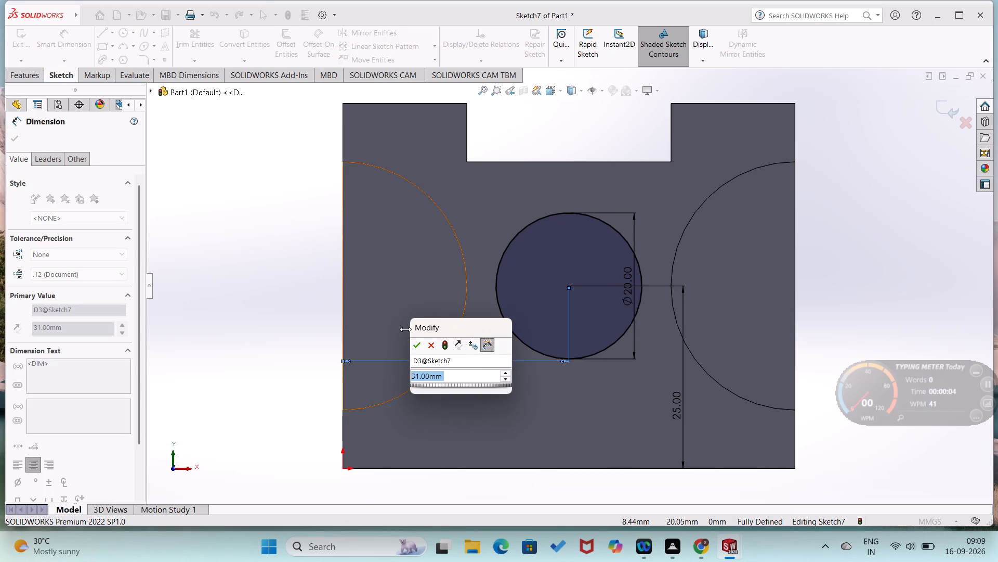
pyautogui.click(420, 347)
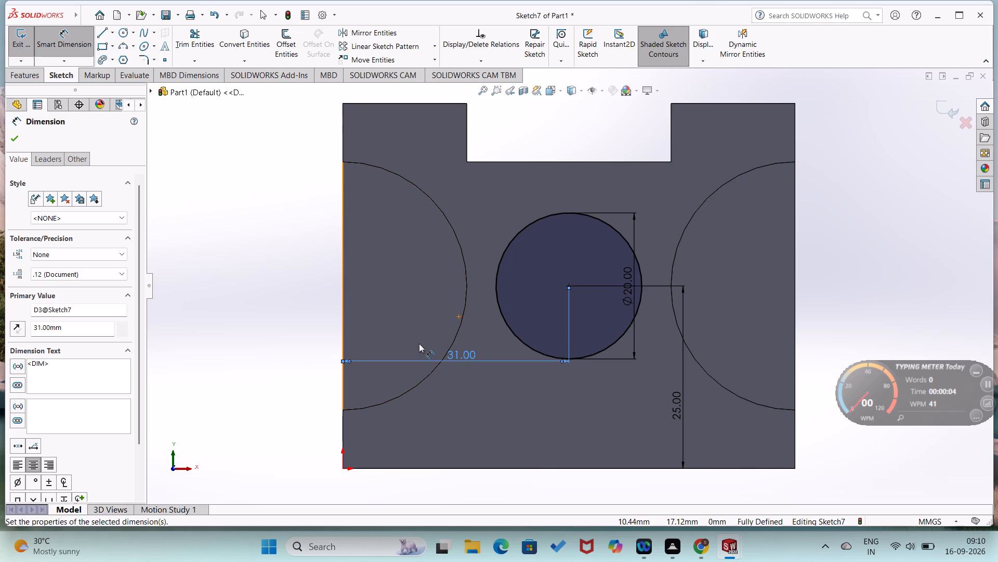
pyautogui.press('Escape')
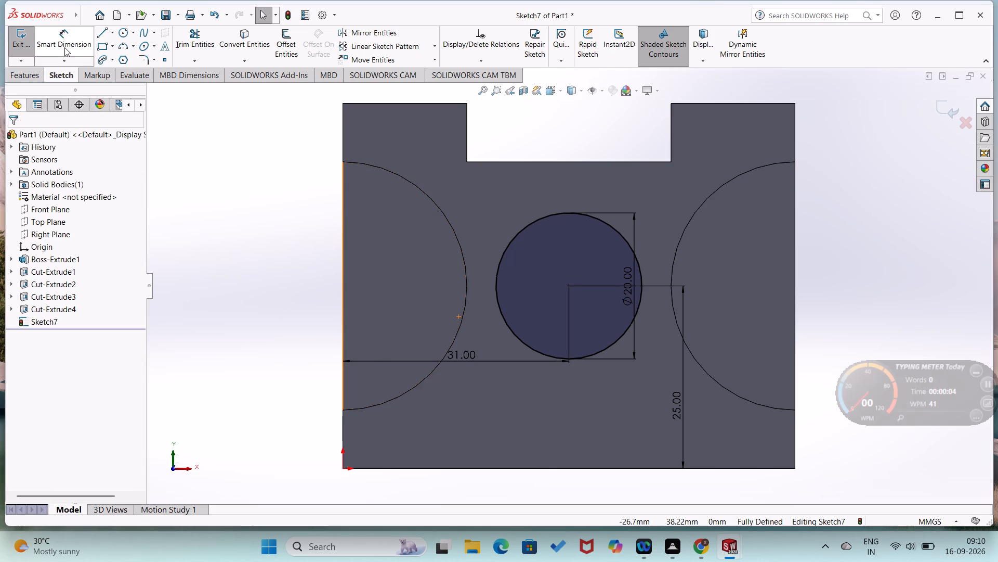
# Cut-extrude the 20 mm circle into the front face with a blind depth of 12 mm.
pyautogui.click(30, 76)
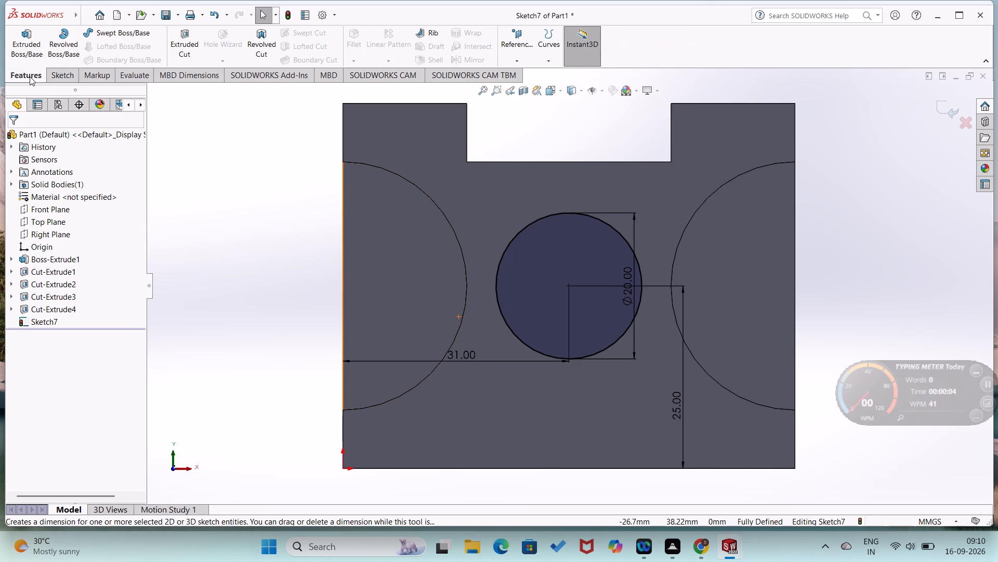
pyautogui.click(181, 50)
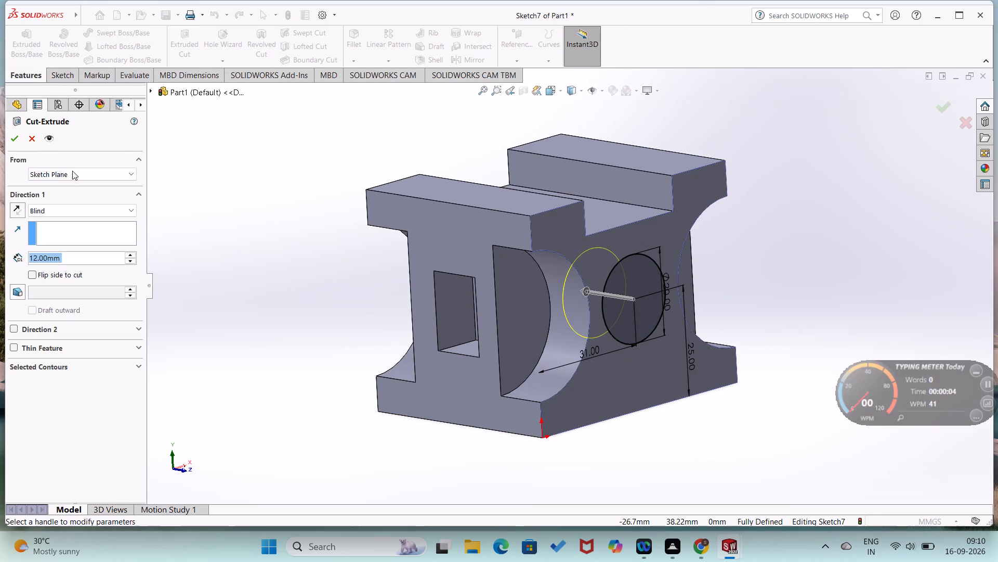
pyautogui.click(17, 136)
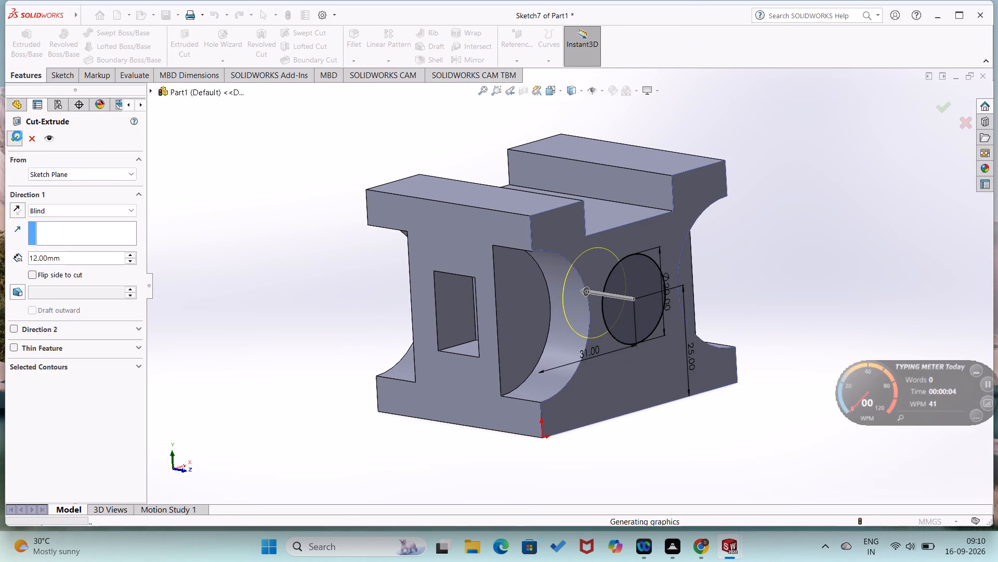
pyautogui.click(246, 228)
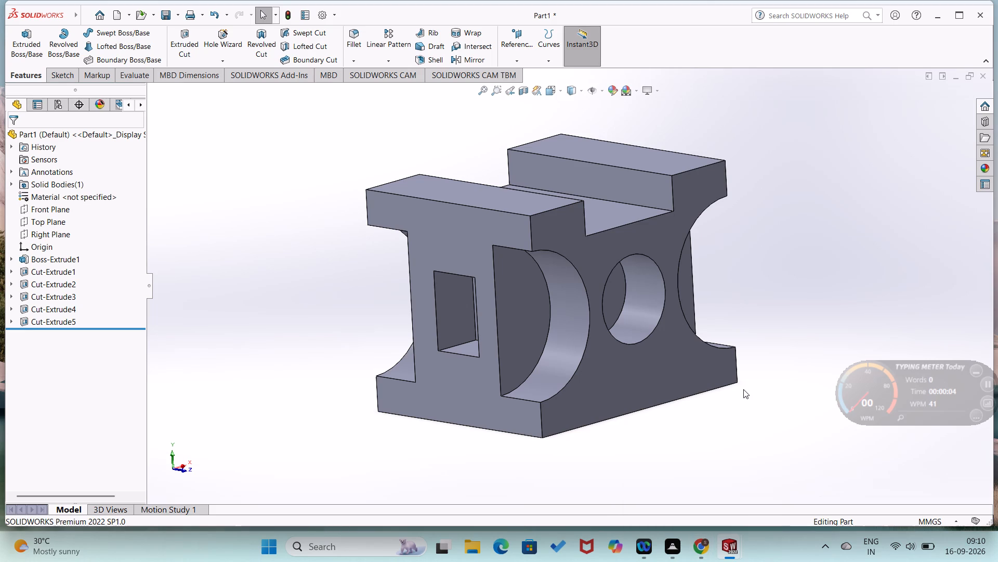
# Start a sketch on the front face around the circular hole and begin a line outside the block's left edge.
pyautogui.moveTo(743, 389); pyautogui.dragTo(730, 395, button='middle')
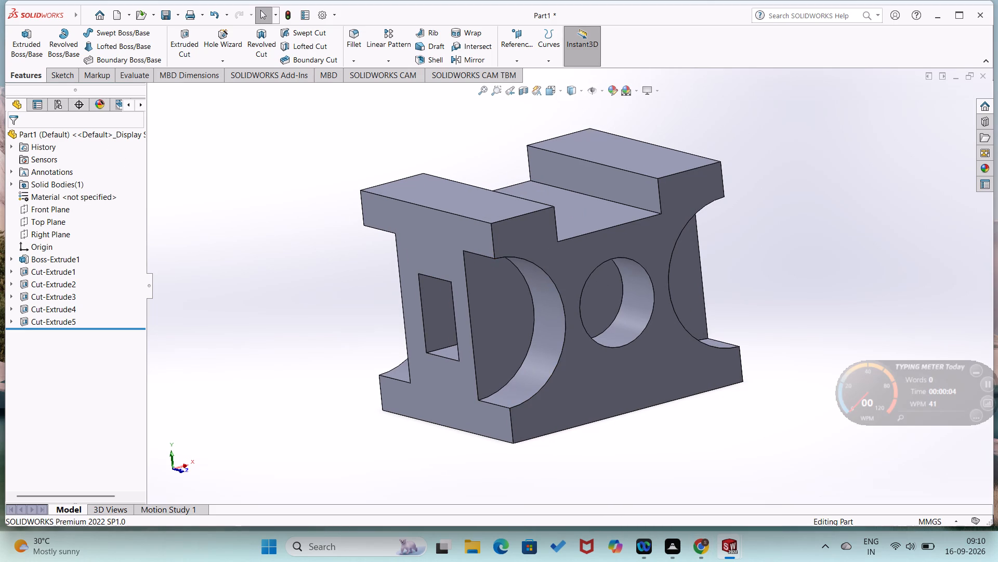
pyautogui.click(68, 79)
pyautogui.click(107, 30)
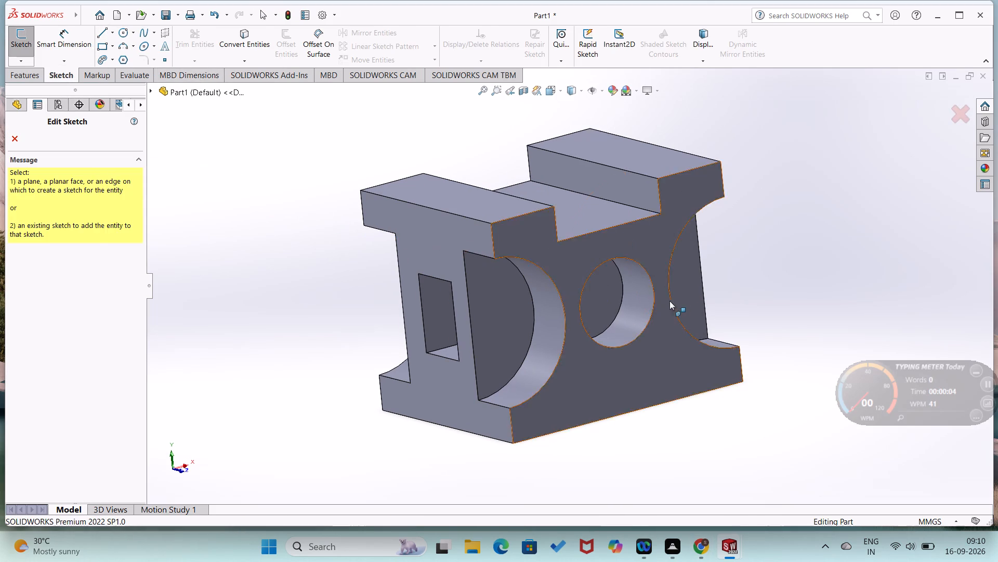
pyautogui.click(666, 348)
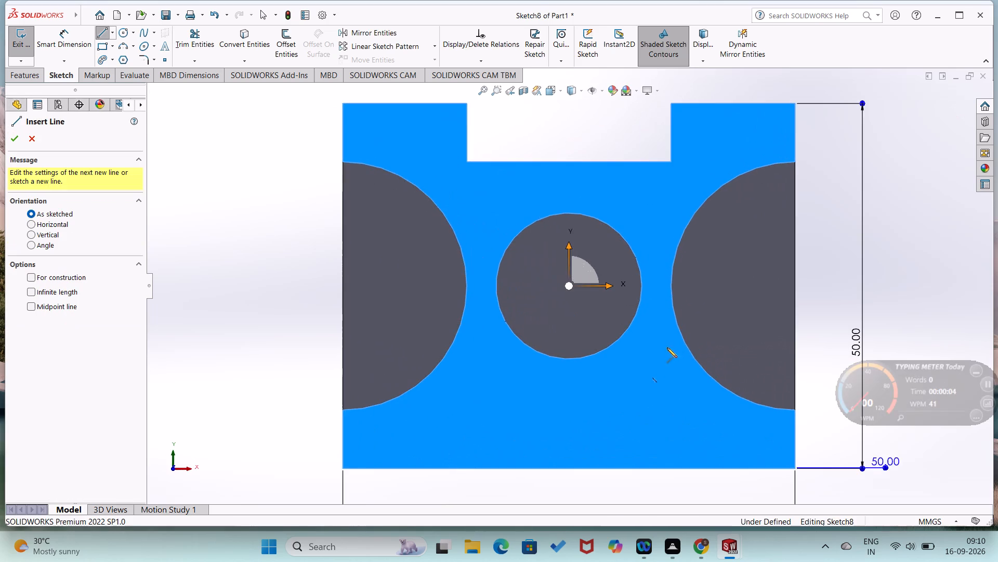
pyautogui.click(243, 227)
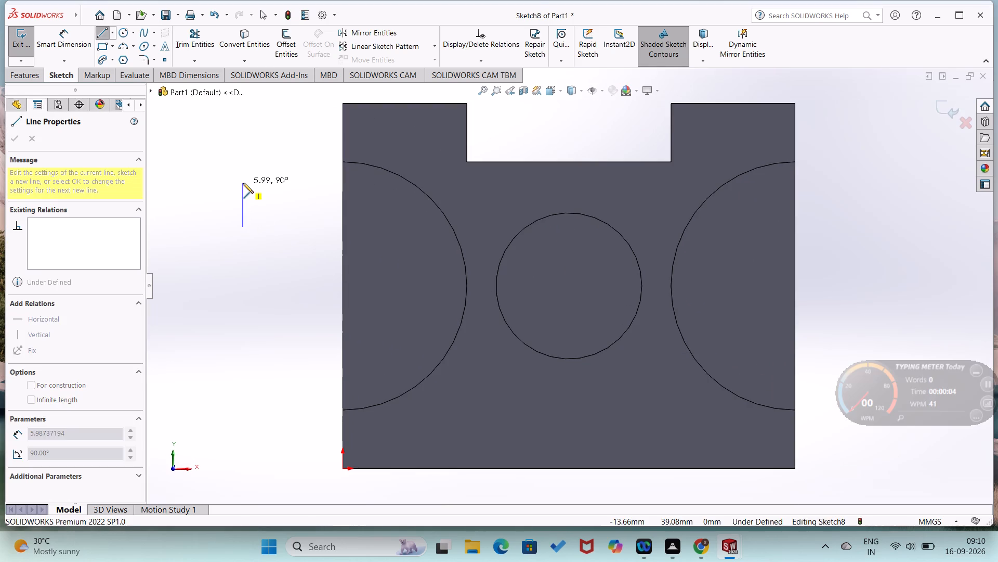
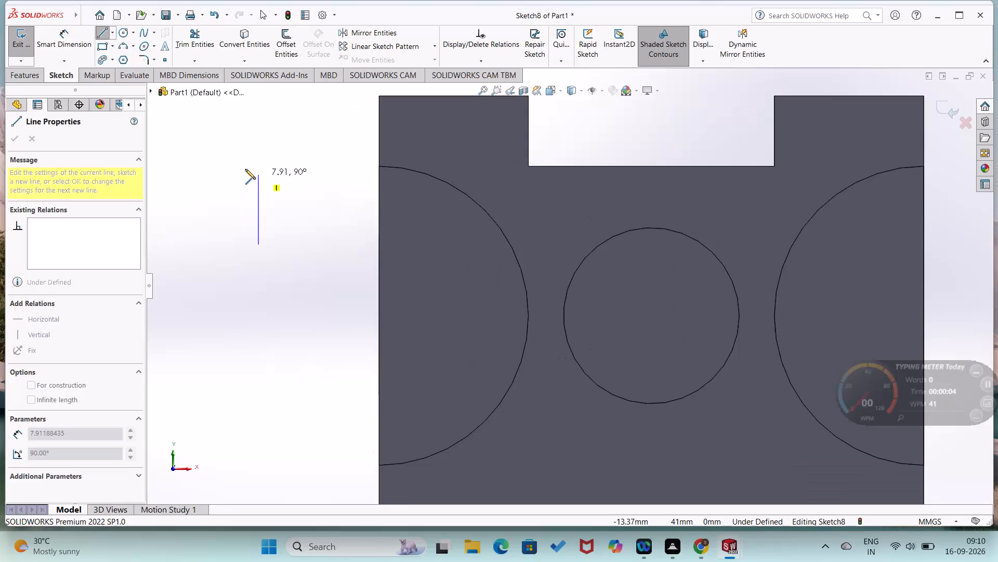
# Complete a closed rectangle of lines about 23.4 mm wide and 15.5 mm high outside the block's left edge.
pyautogui.scroll(2, 245, 169)
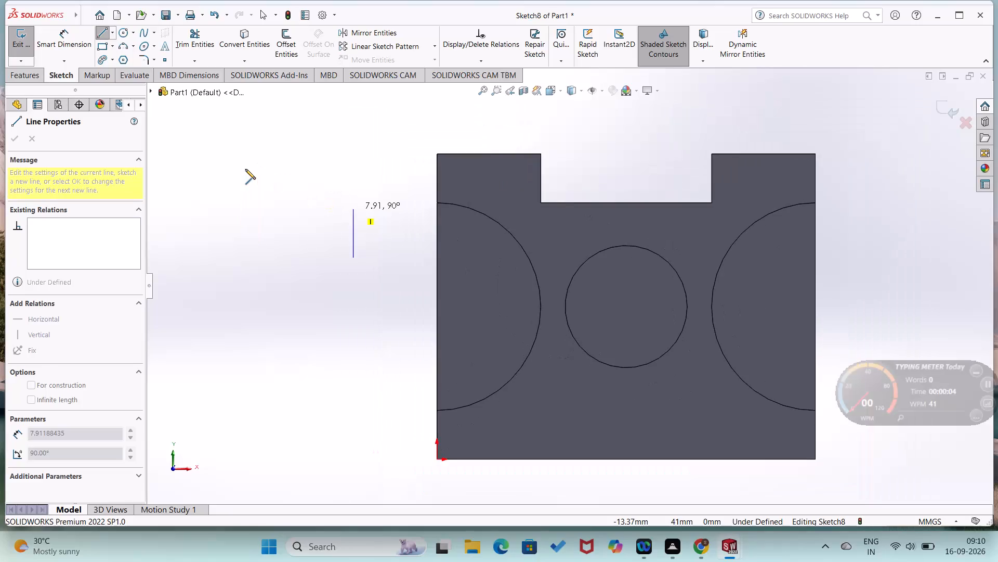
pyautogui.scroll(-1, 245, 169)
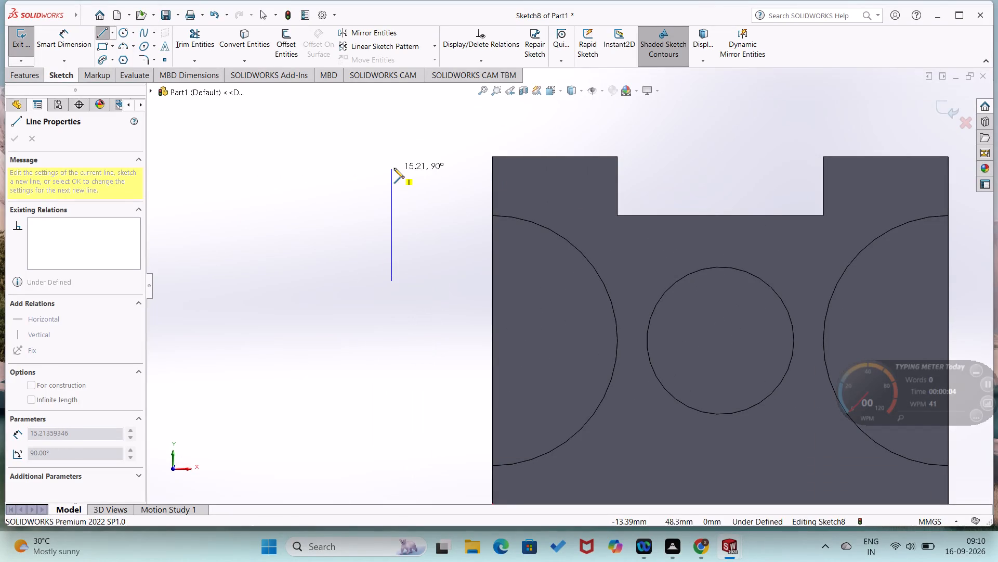
pyautogui.click(394, 167)
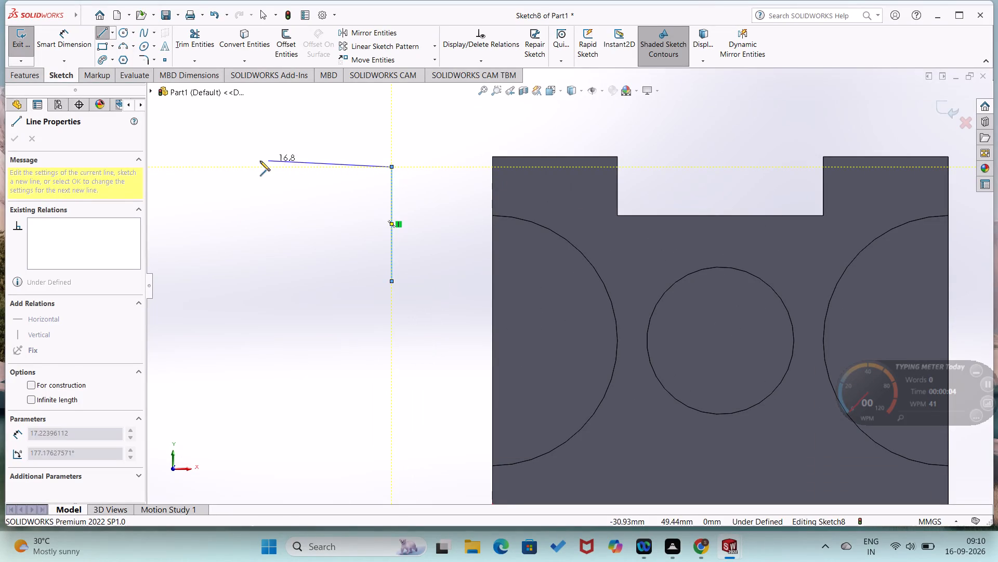
pyautogui.click(220, 168)
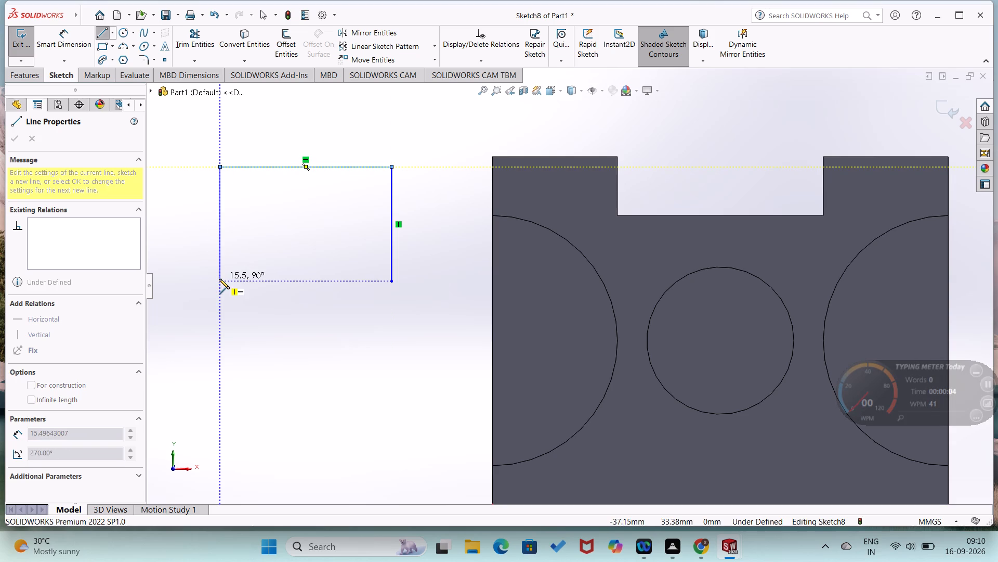
pyautogui.click(220, 279)
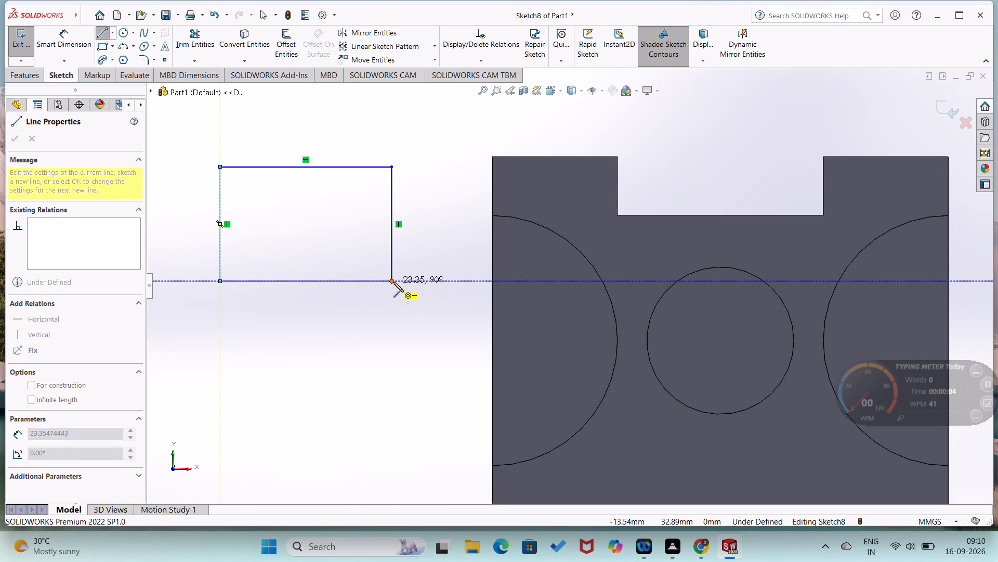
pyautogui.click(393, 282)
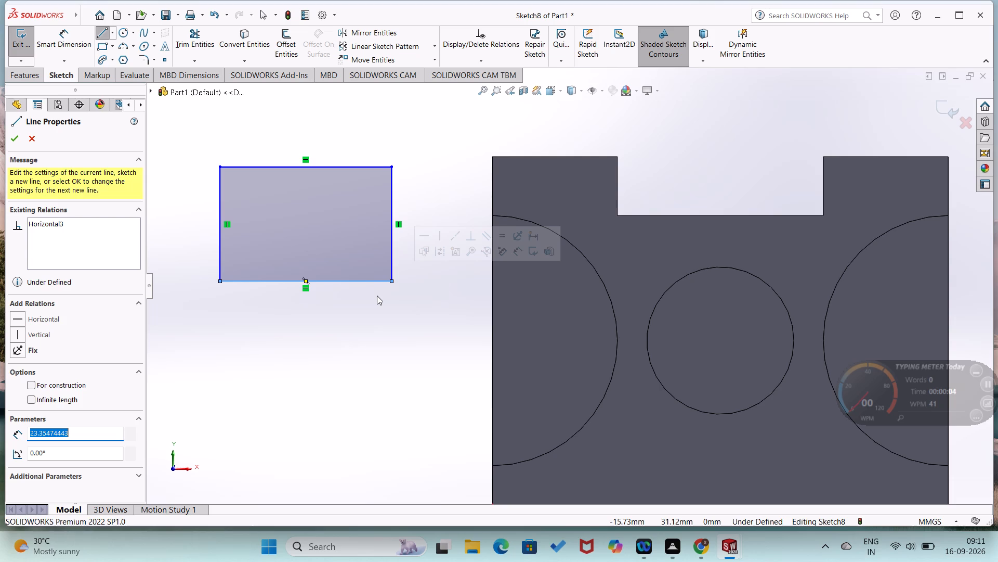
pyautogui.click(377, 296)
pyautogui.rightClick(377, 295)
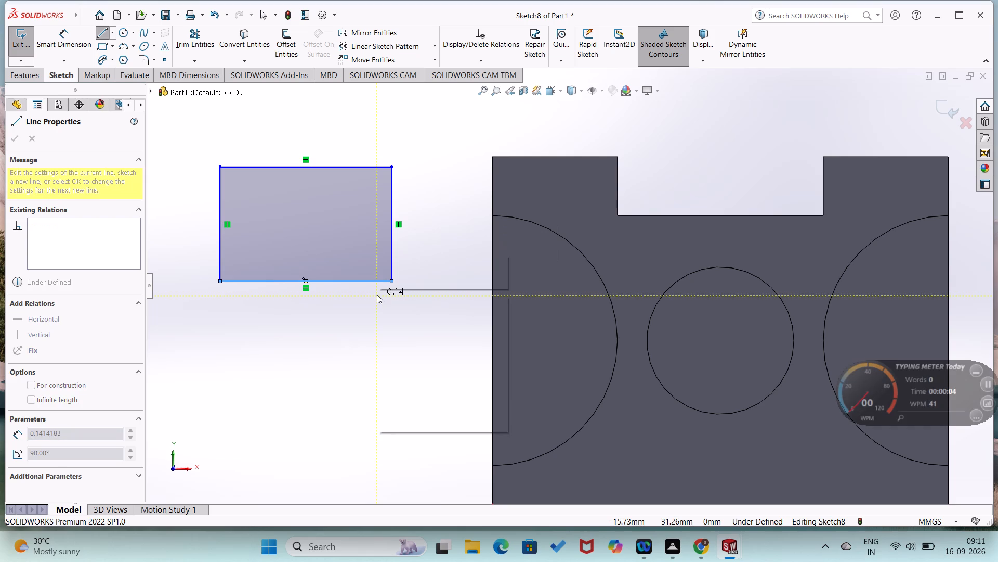
pyautogui.click(395, 300)
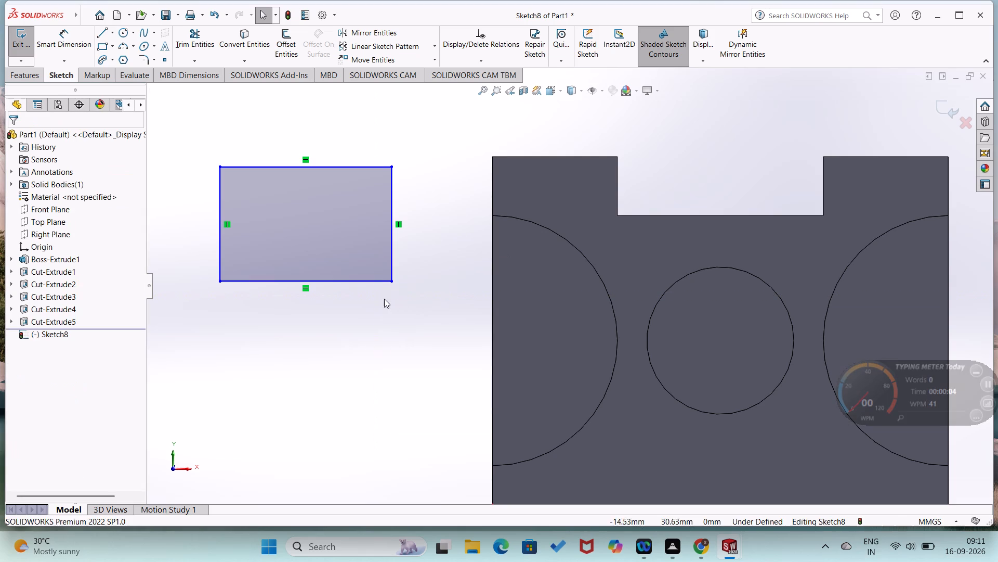
# Dimension the rectangle's bottom line to a width of 25 mm.
pyautogui.click(370, 280)
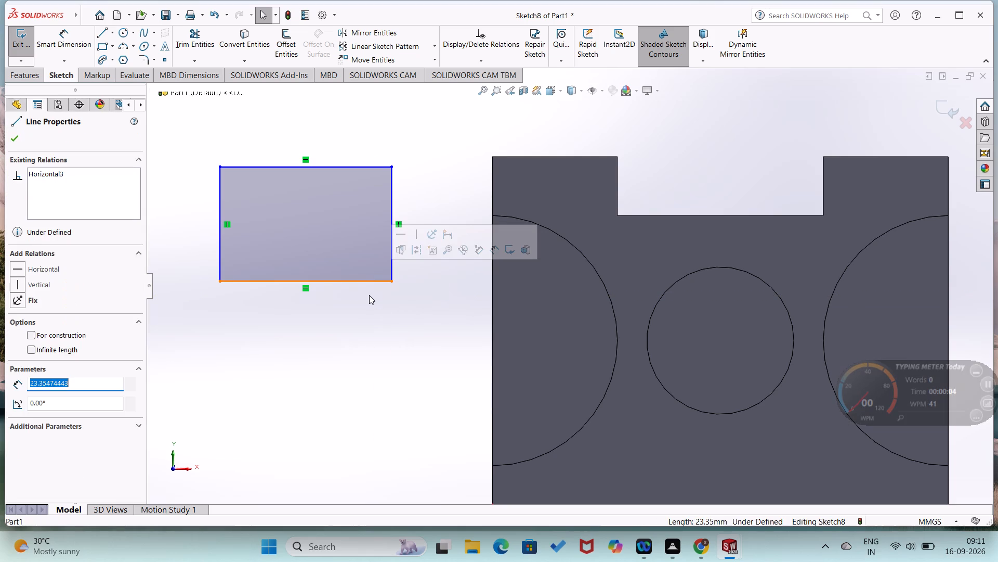
pyautogui.moveTo(366, 301); pyautogui.dragTo(391, 234, button='right')
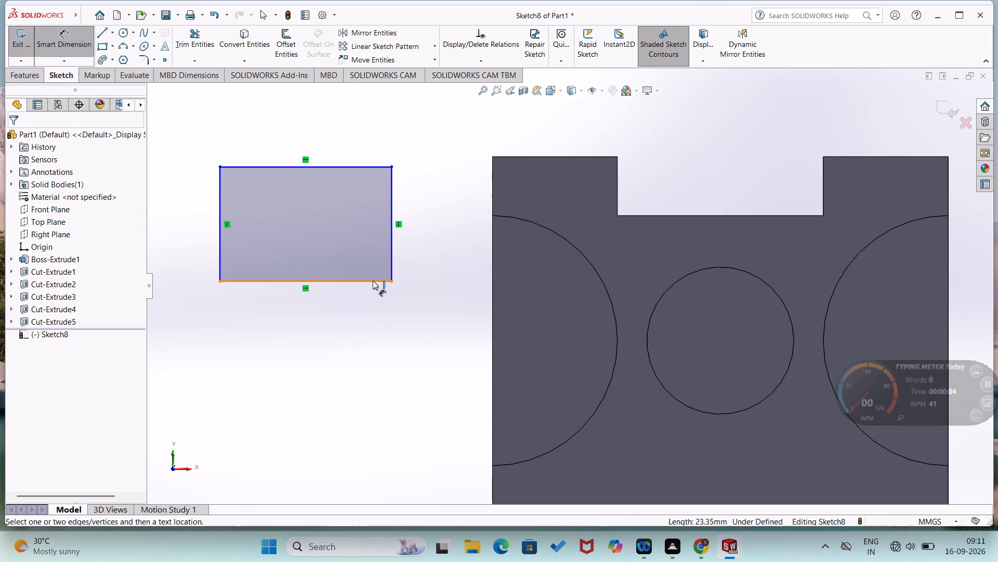
pyautogui.click(373, 281)
pyautogui.click(373, 304)
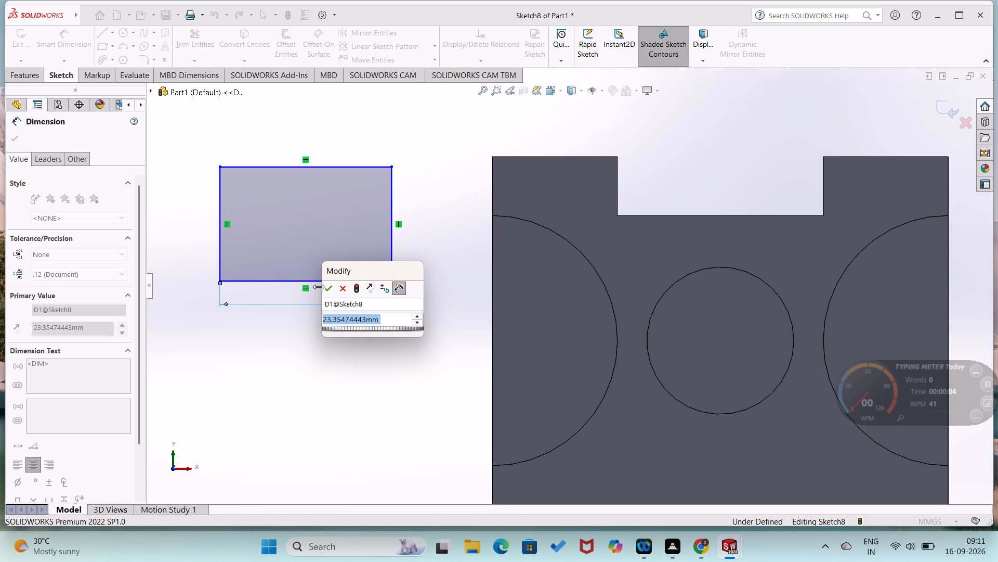
pyautogui.press('2')
pyautogui.press('5')
pyautogui.press('Return')
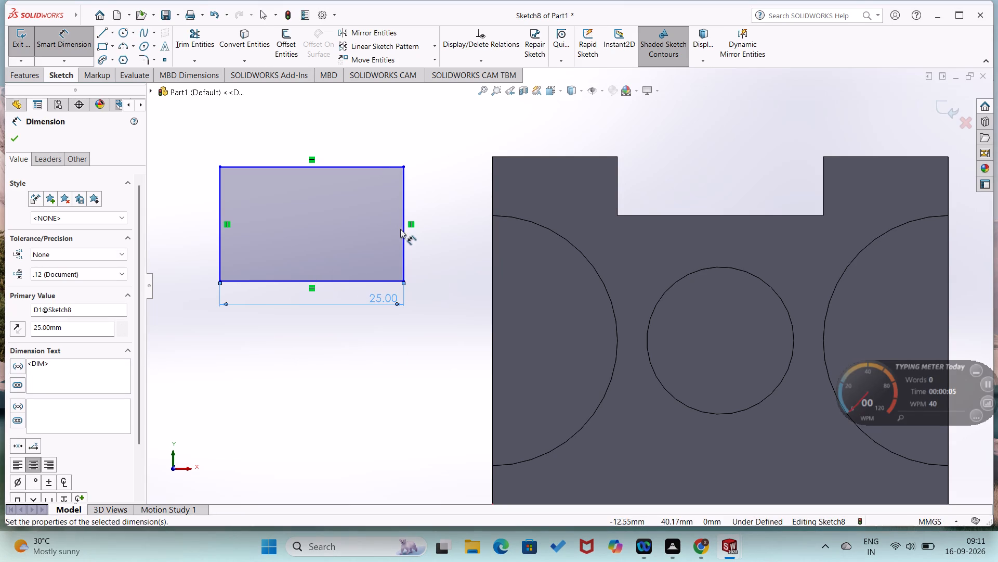
# Dimension the rectangle's right vertical line to a height of 15 mm.
pyautogui.click(401, 230)
pyautogui.click(427, 229)
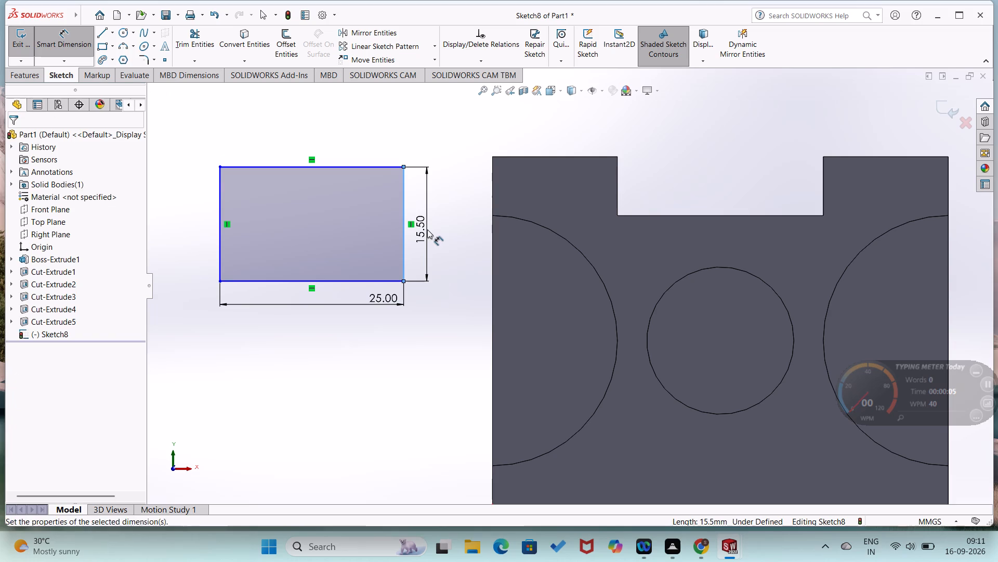
pyautogui.press('1')
pyautogui.press('5')
pyautogui.press('Return')
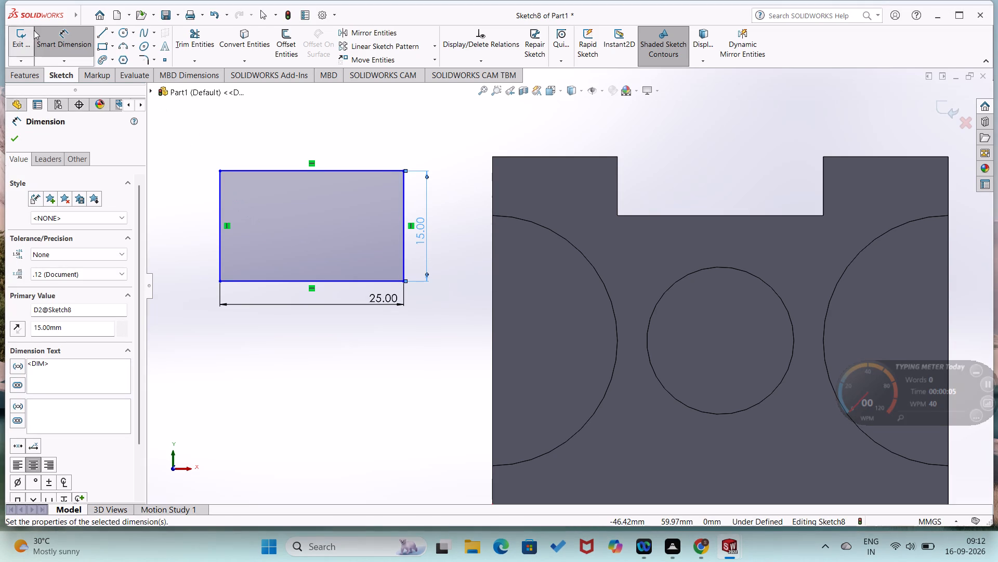
# Draw two diagonal lines from the rectangle's bottom corners meeting at the midpoint of its top line.
pyautogui.click(107, 29)
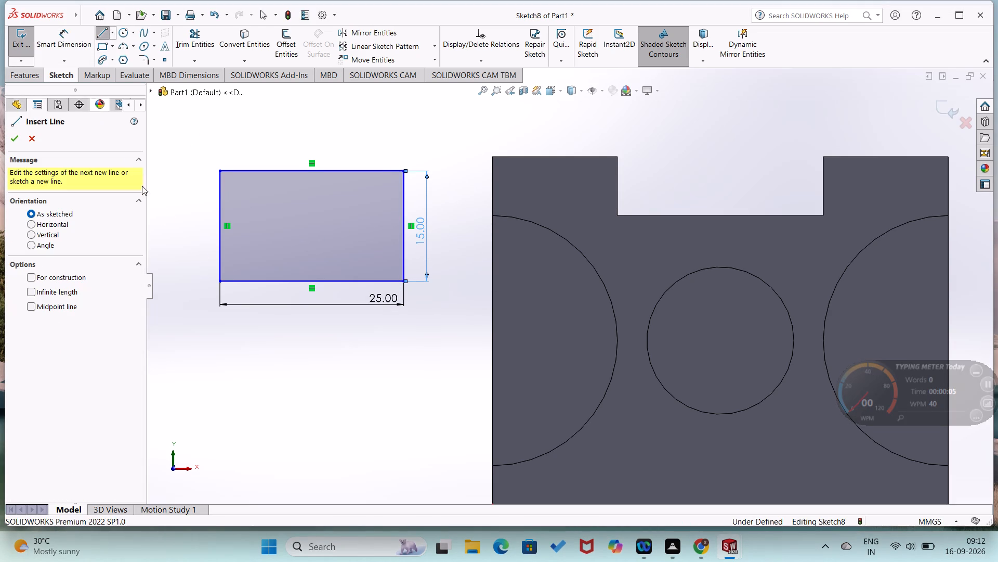
pyautogui.click(219, 281)
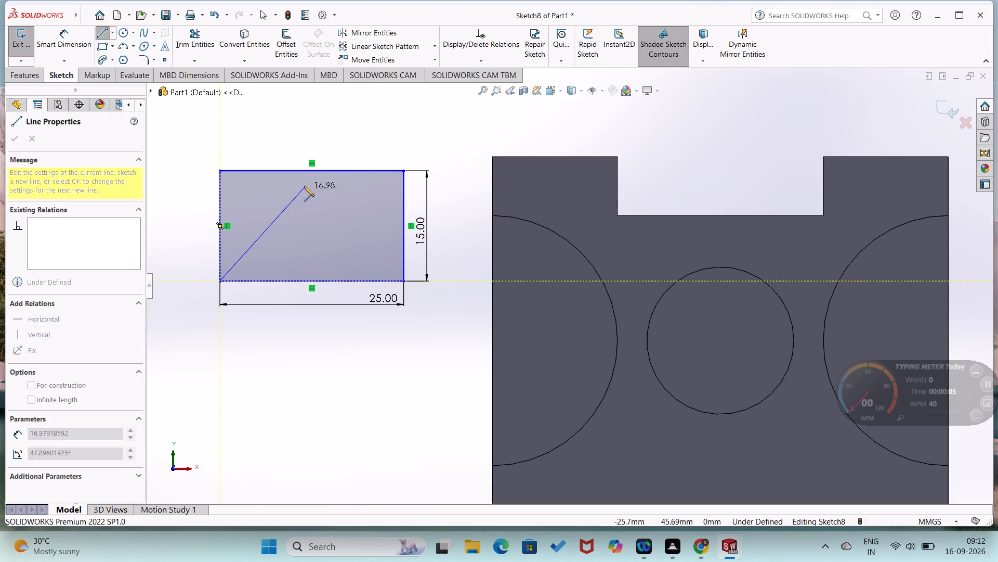
pyautogui.click(311, 169)
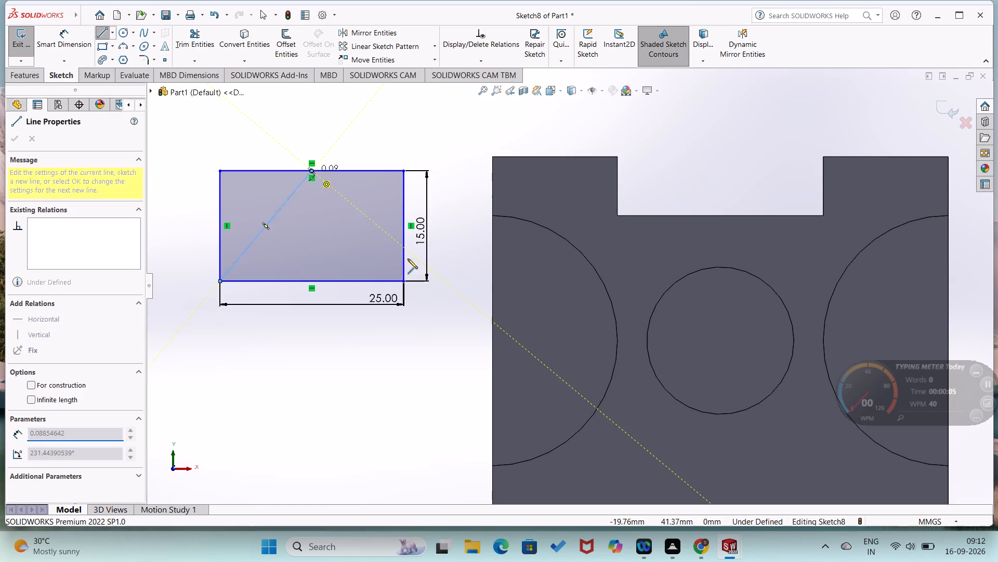
pyautogui.click(405, 281)
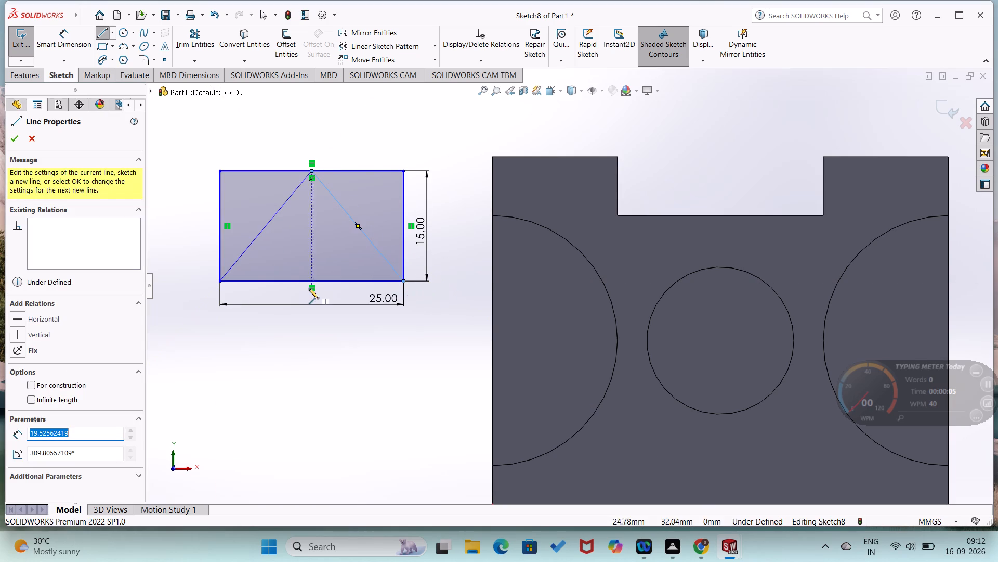
pyautogui.click(218, 284)
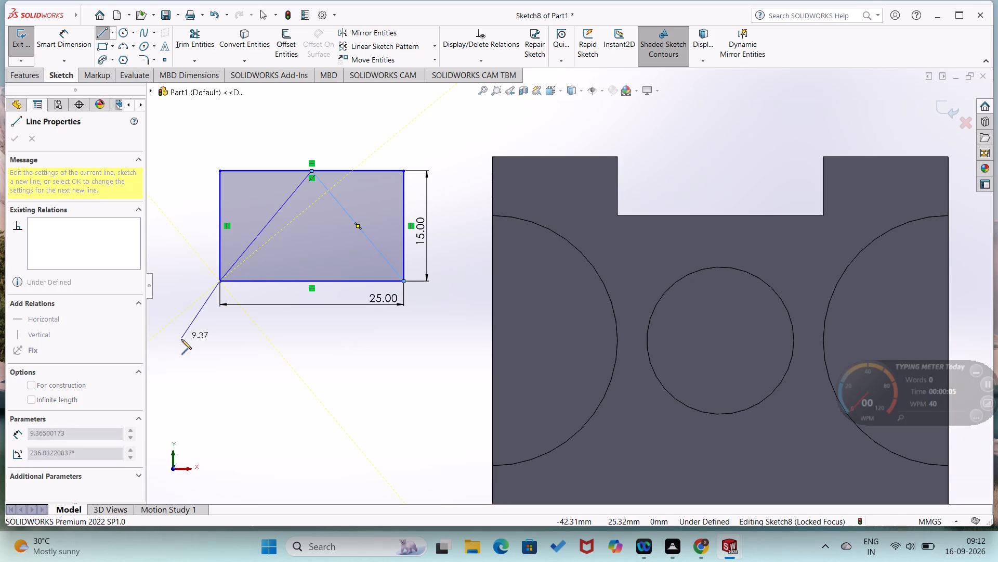
pyautogui.rightClick(189, 344)
pyautogui.click(216, 352)
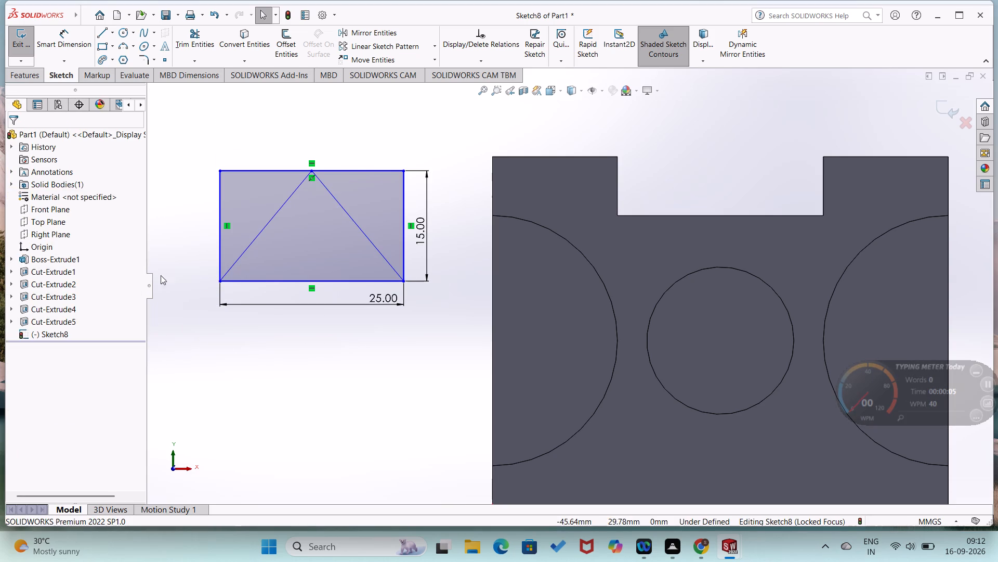
# Draw two diagonal lines from the rectangle's top corners meeting at the midpoint of its bottom line.
pyautogui.click(105, 33)
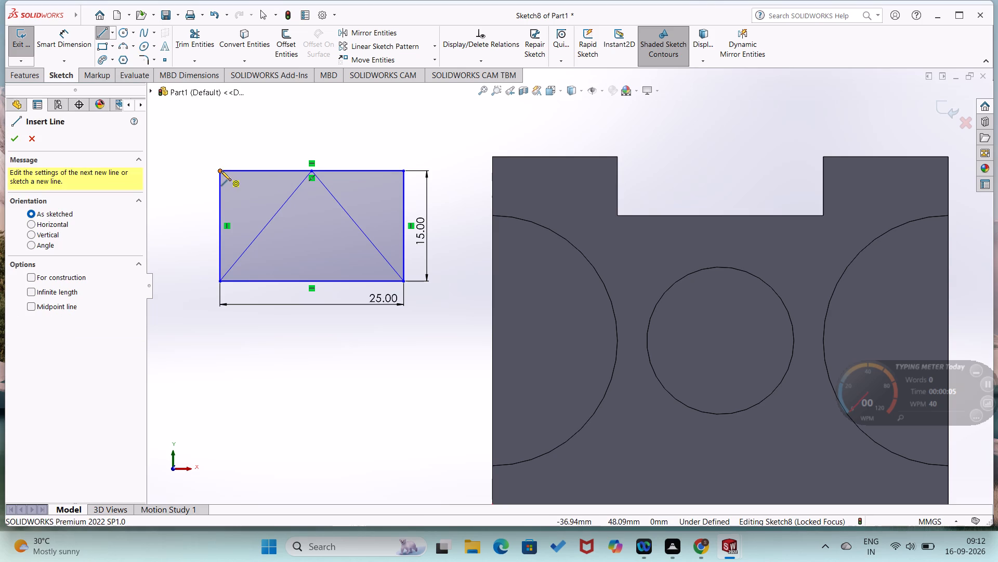
pyautogui.click(219, 171)
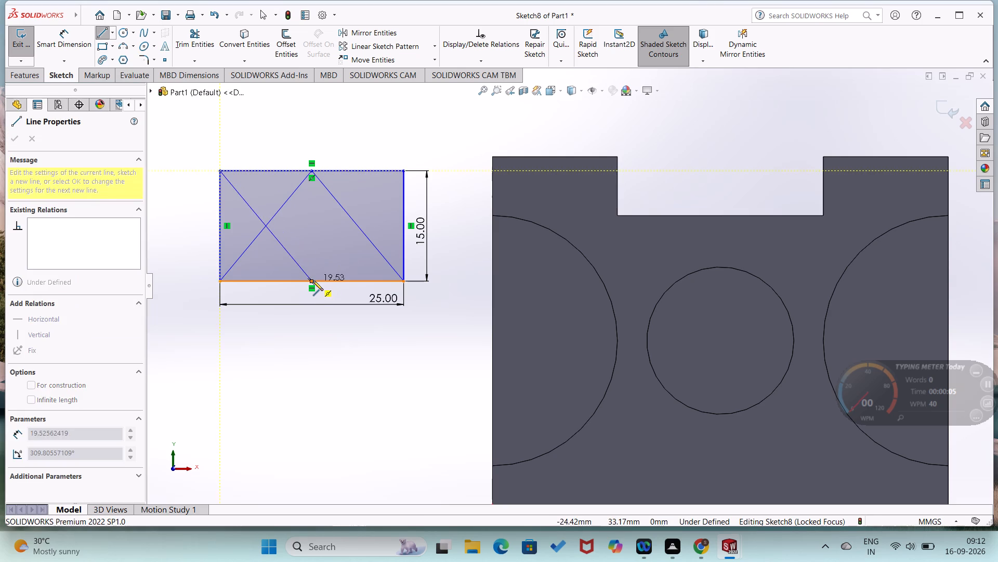
pyautogui.click(313, 280)
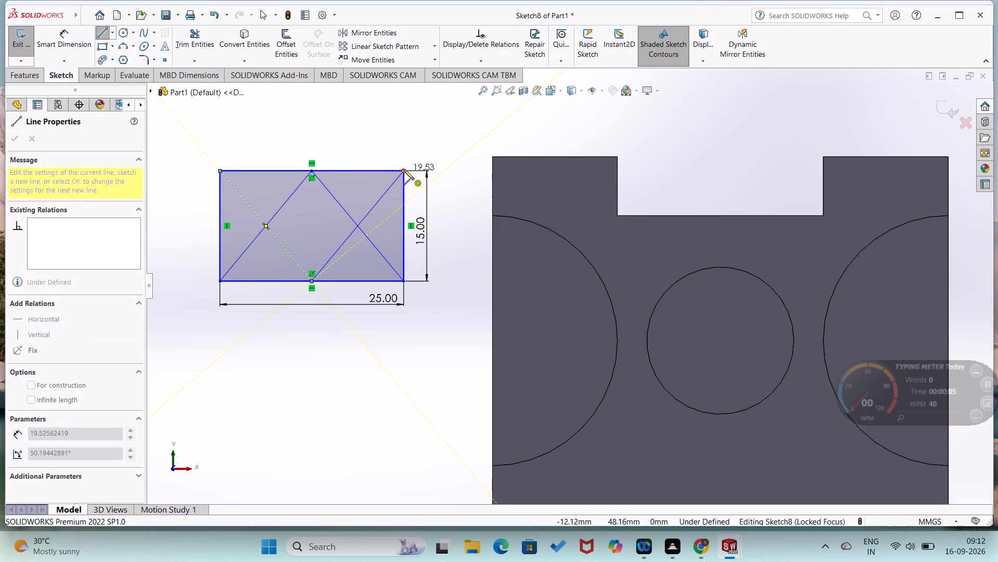
pyautogui.click(405, 169)
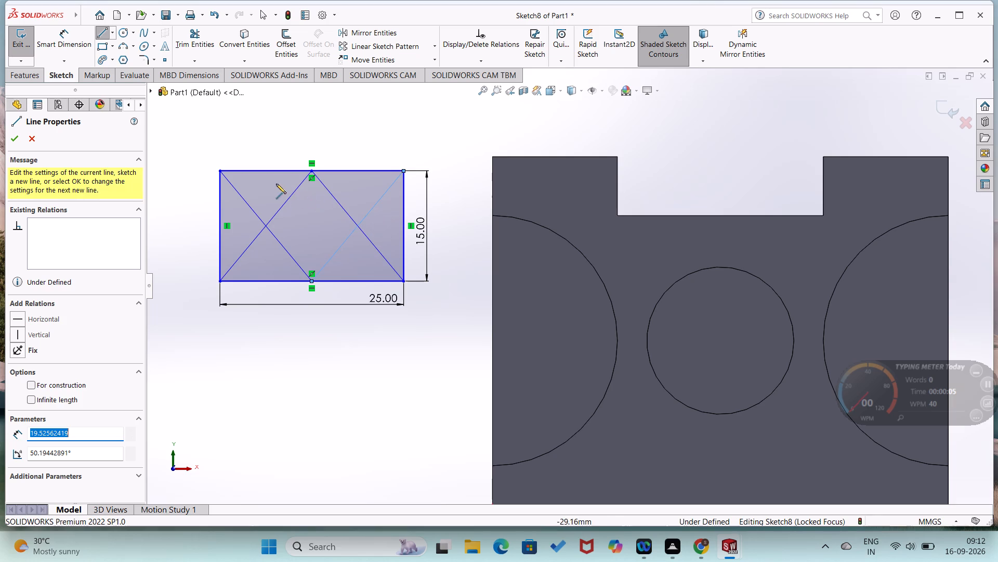
pyautogui.click(220, 169)
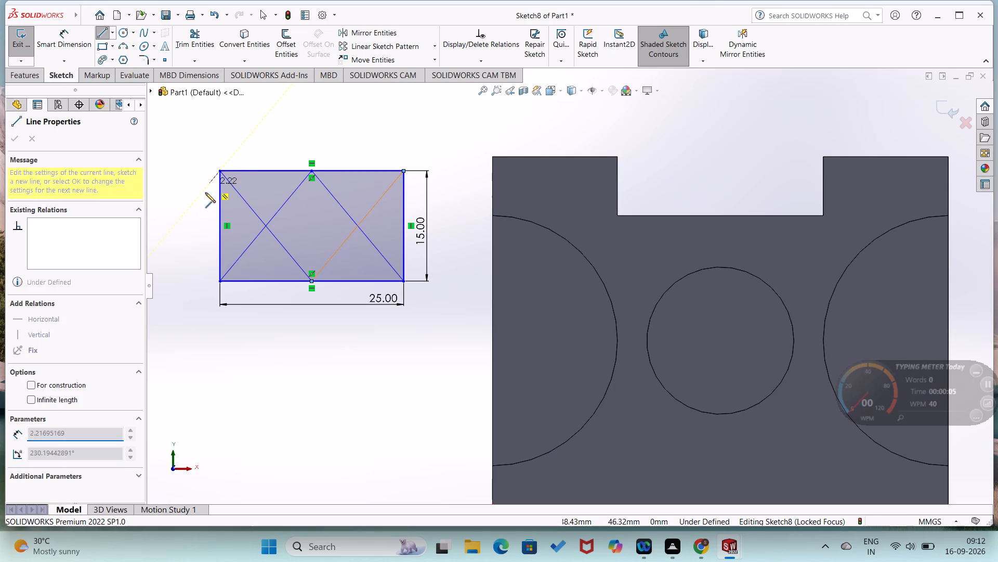
pyautogui.rightClick(197, 211)
pyautogui.click(226, 215)
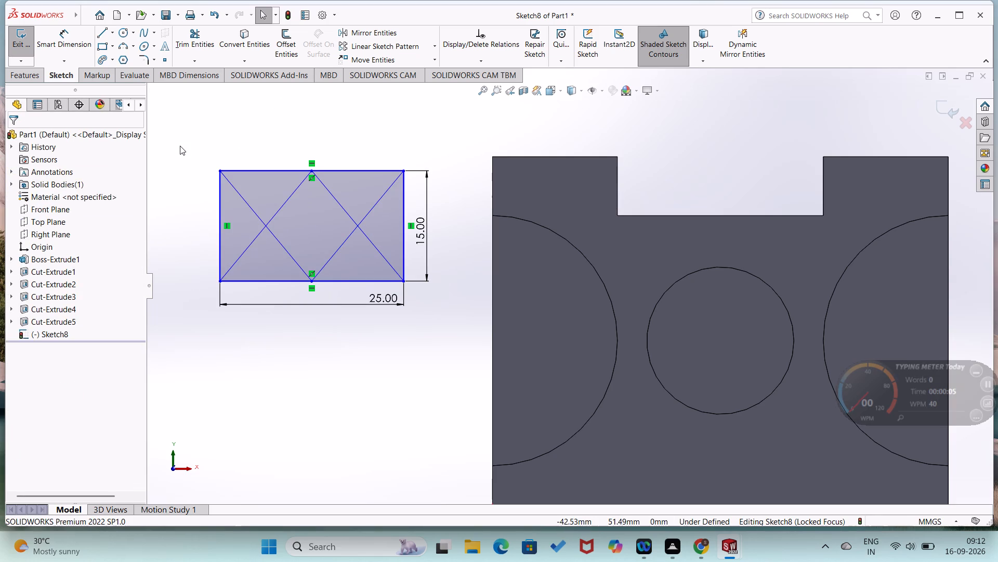
# Sketch a circle of about 4.8 mm radius at the rectangle's centre, tangent to the diagonal running to the top-right corner.
pyautogui.click(121, 32)
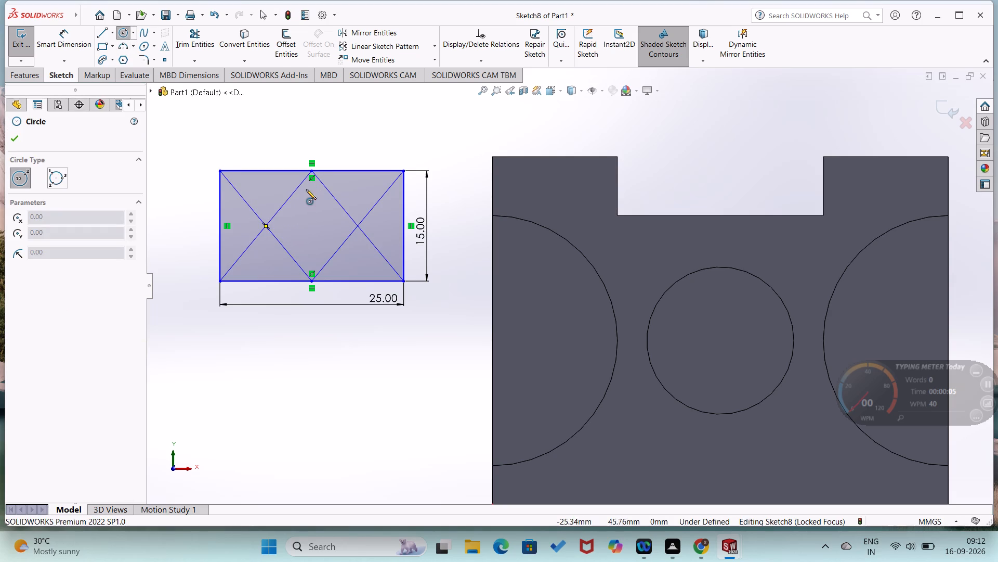
pyautogui.click(313, 225)
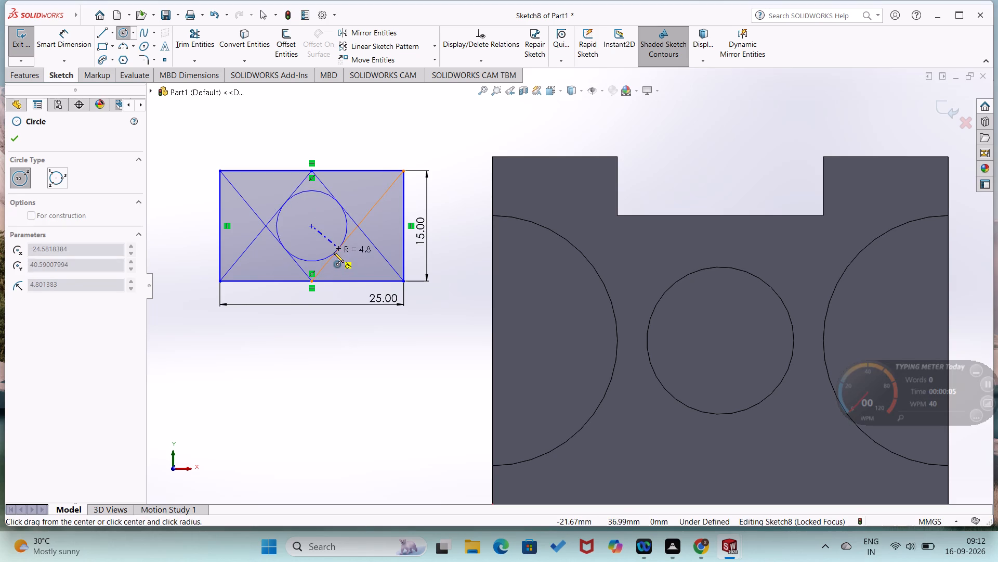
pyautogui.click(338, 248)
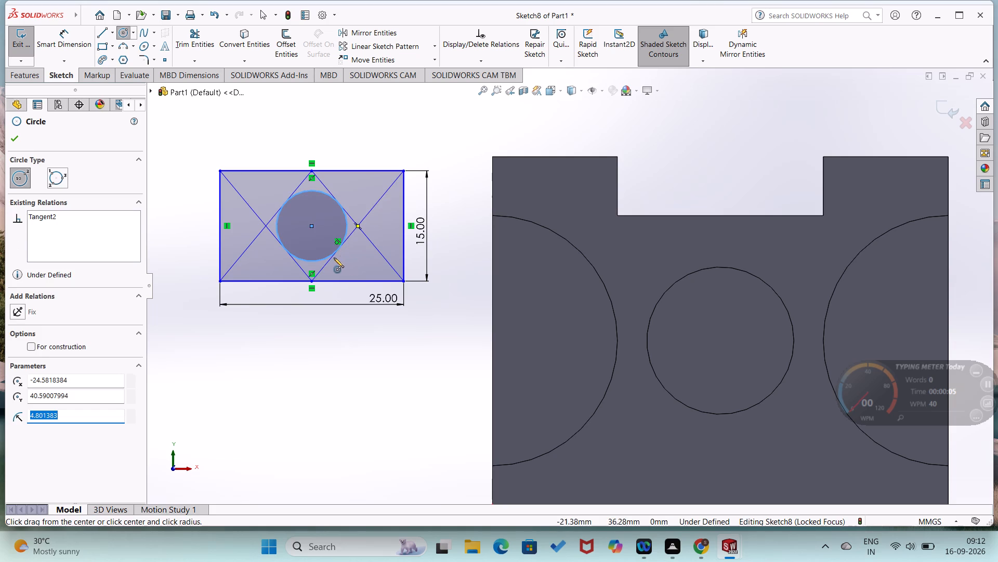
pyautogui.rightClick(314, 271)
pyautogui.click(329, 274)
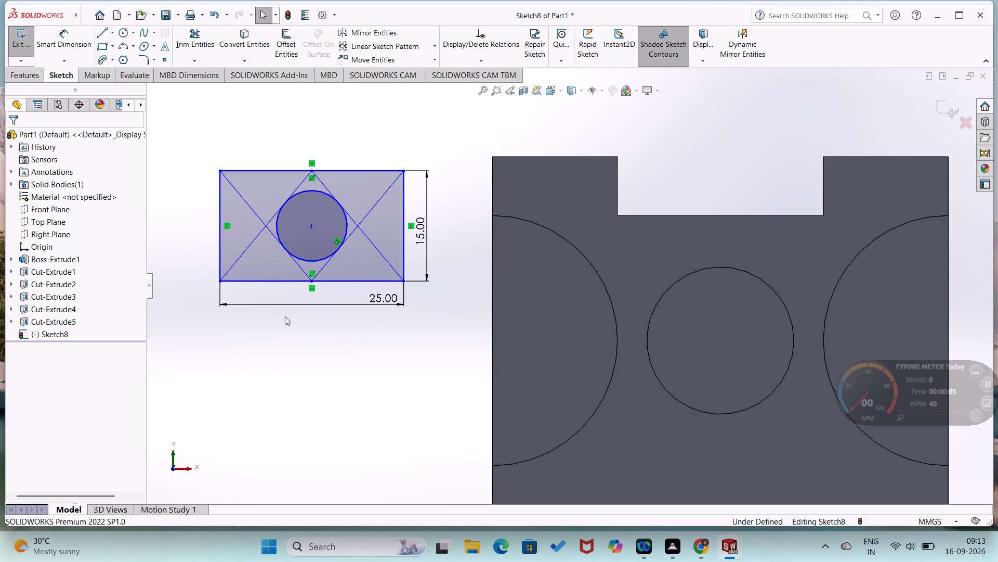
# Dimension the diameter of the circle inside the rectangle, keeping its drawn size.
pyautogui.moveTo(294, 337); pyautogui.dragTo(307, 266, button='right')
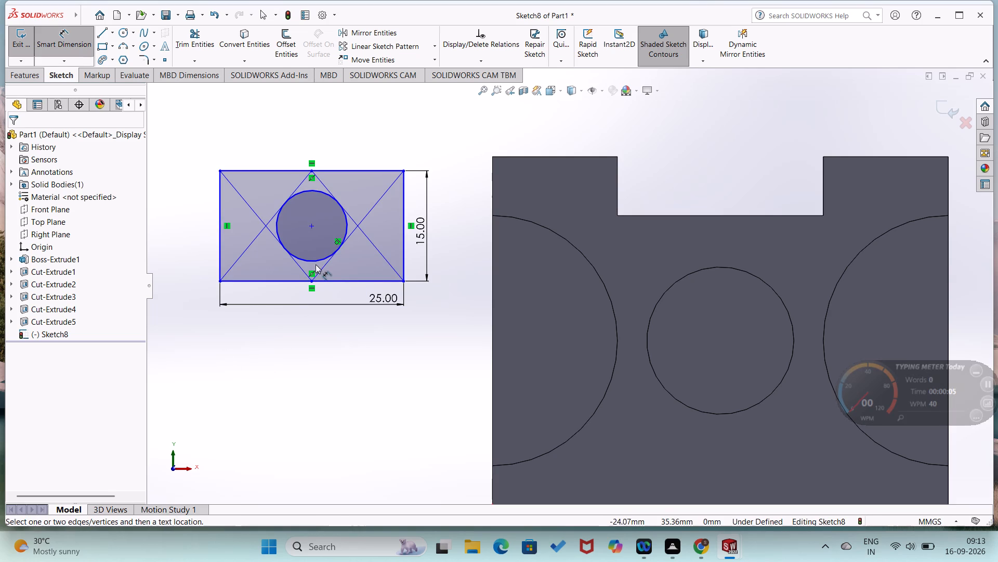
pyautogui.click(328, 256)
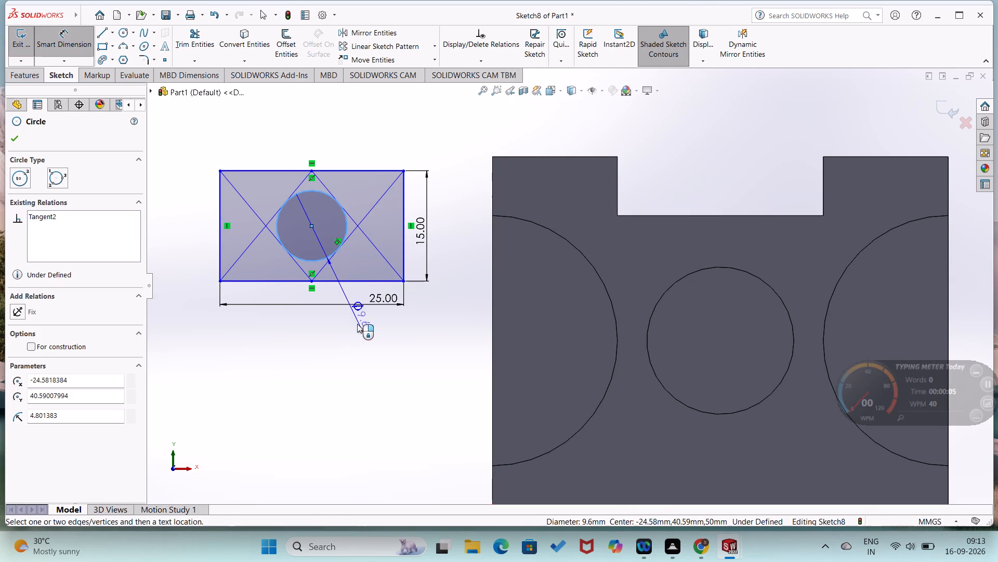
pyautogui.click(359, 328)
pyautogui.click(333, 361)
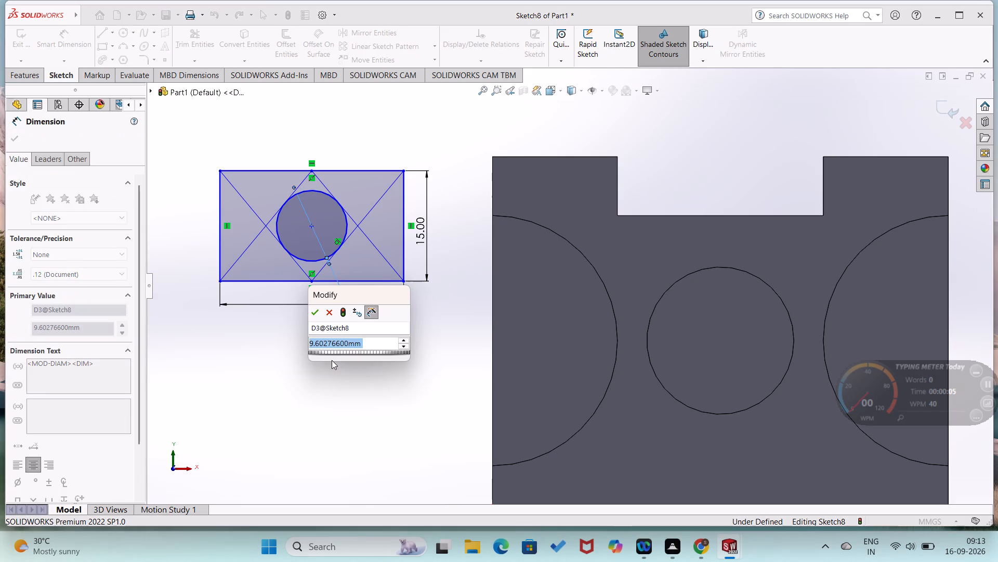
pyautogui.click(310, 223)
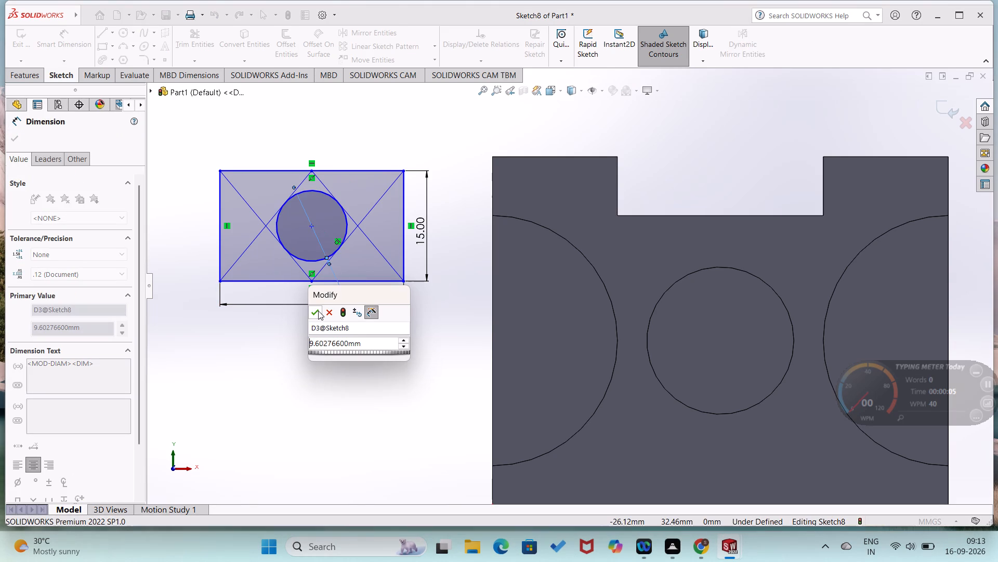
pyautogui.click(316, 311)
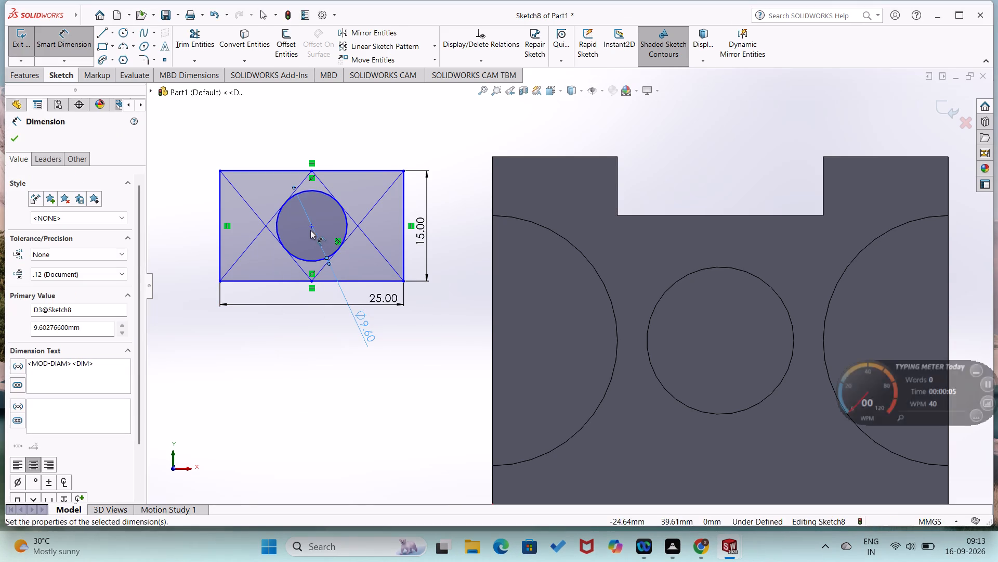
# Dimension the vertical distance from the rectangle's bottom line to the inner circle's centre, keeping its drawn value.
pyautogui.click(311, 223)
pyautogui.click(291, 281)
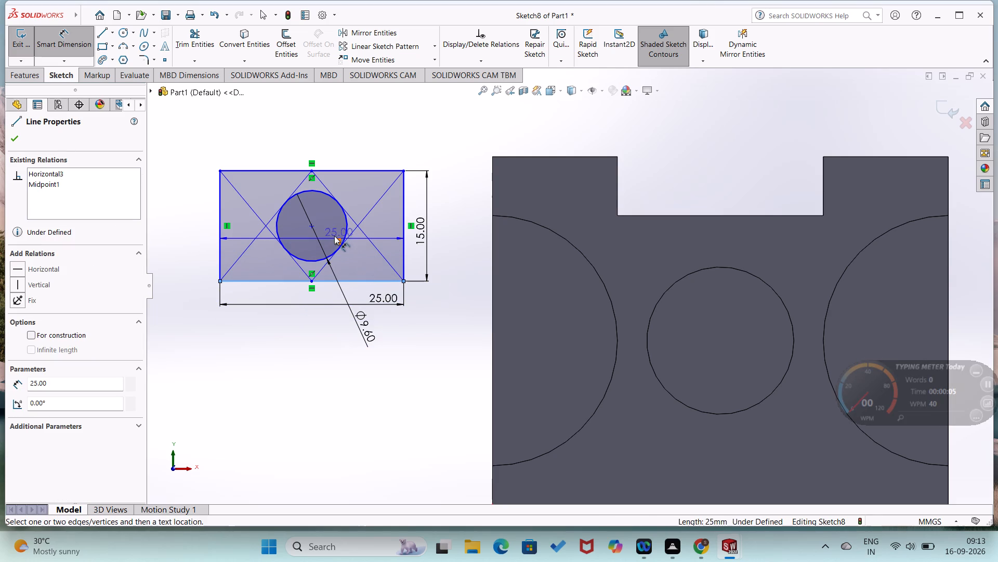
pyautogui.click(310, 226)
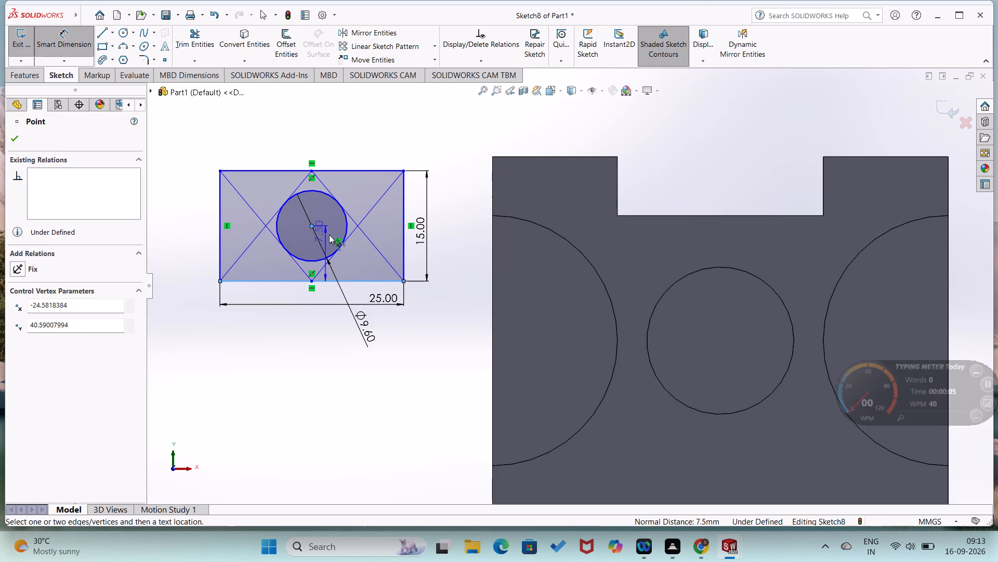
pyautogui.click(350, 252)
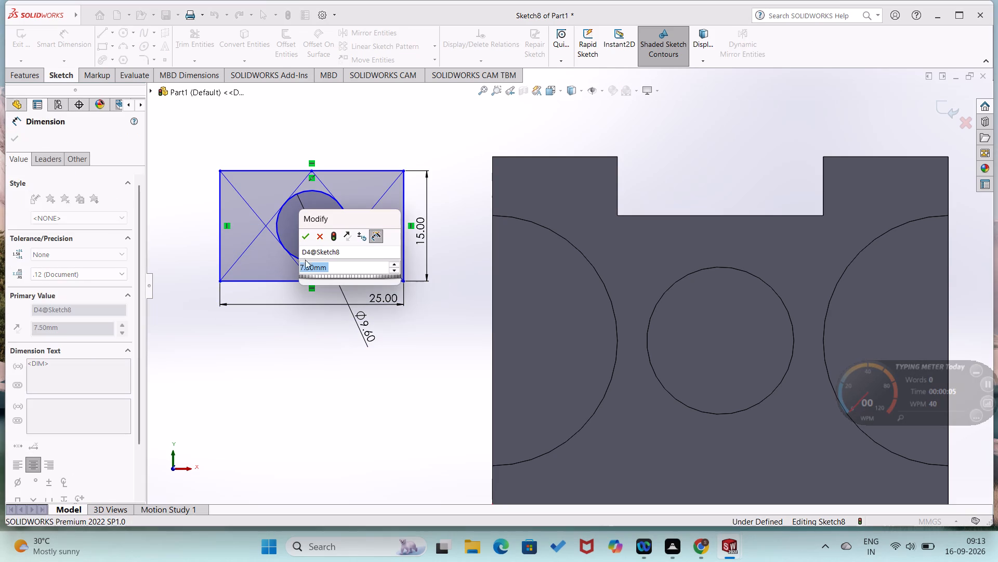
pyautogui.click(302, 237)
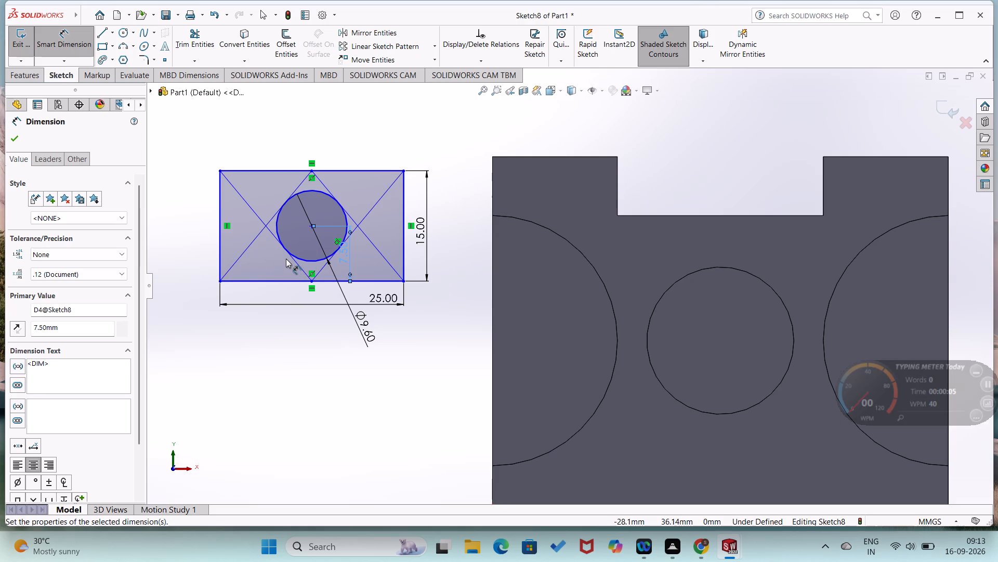
pyautogui.press('Escape')
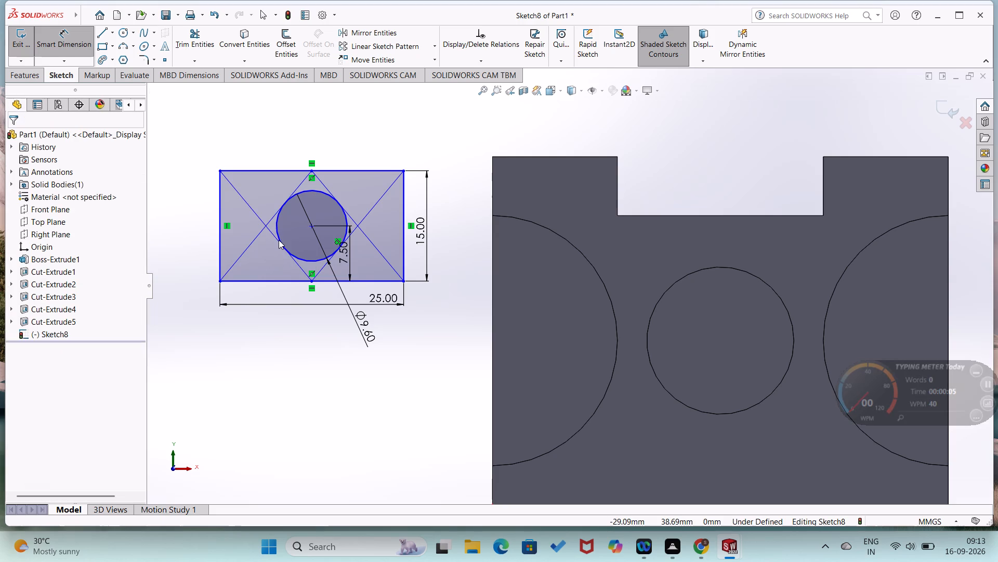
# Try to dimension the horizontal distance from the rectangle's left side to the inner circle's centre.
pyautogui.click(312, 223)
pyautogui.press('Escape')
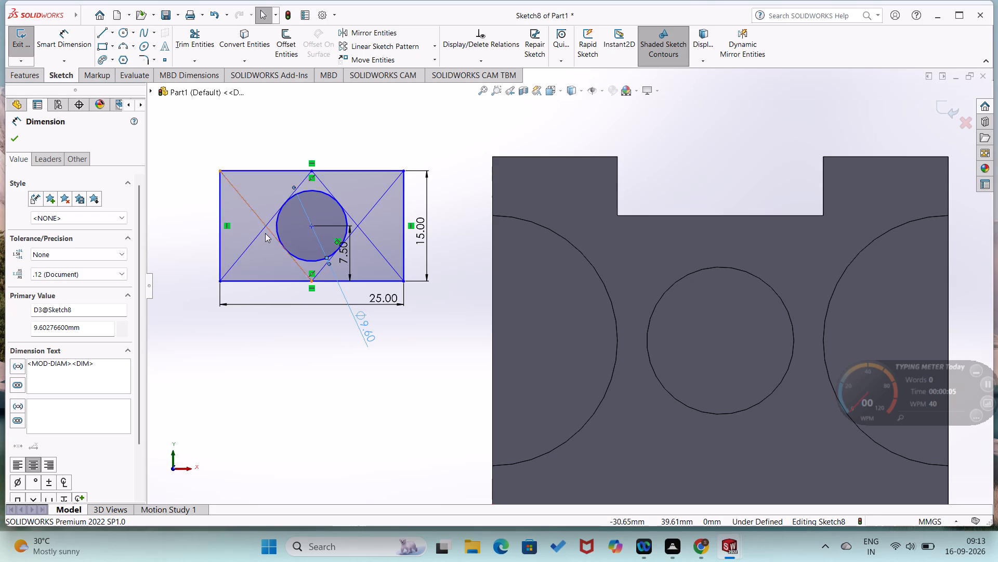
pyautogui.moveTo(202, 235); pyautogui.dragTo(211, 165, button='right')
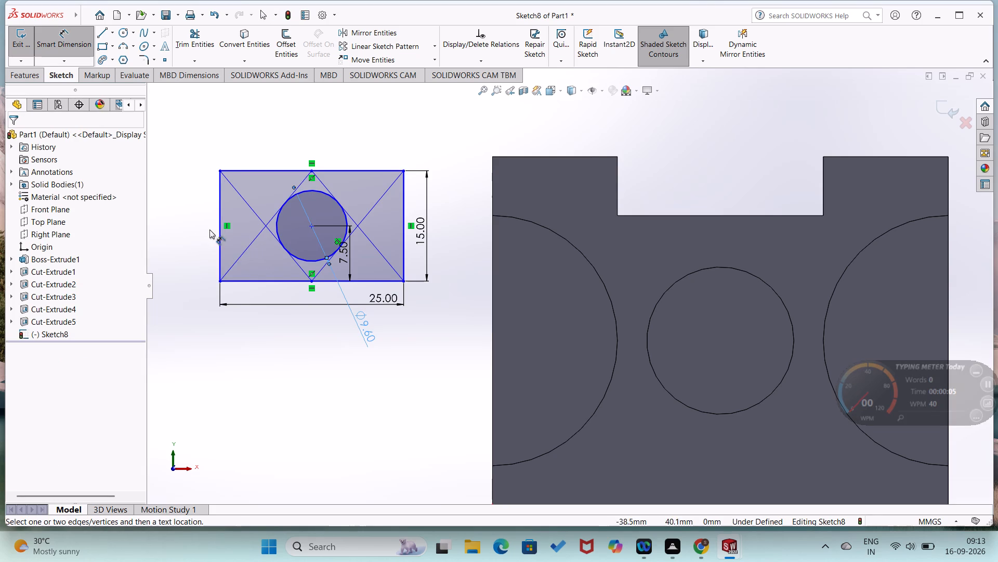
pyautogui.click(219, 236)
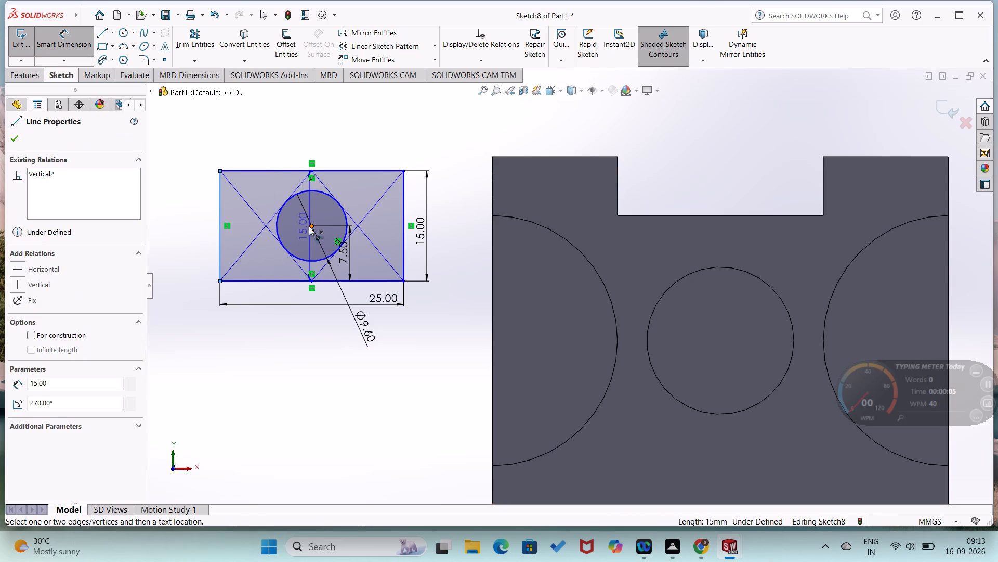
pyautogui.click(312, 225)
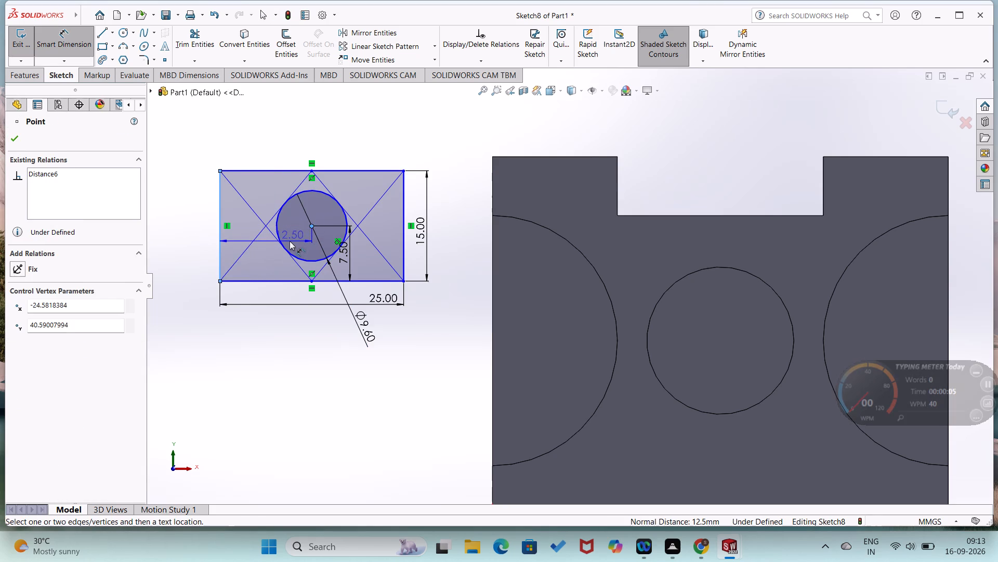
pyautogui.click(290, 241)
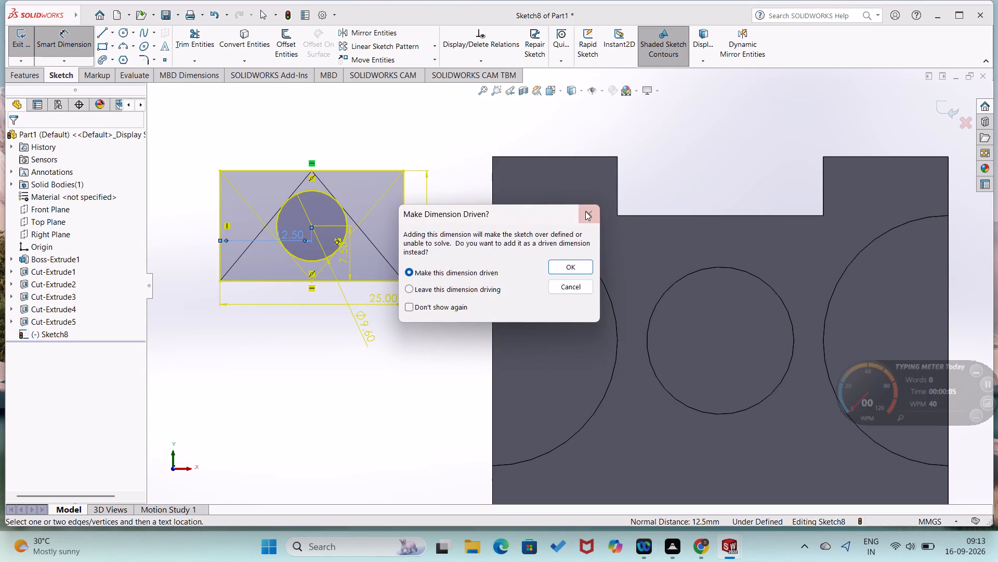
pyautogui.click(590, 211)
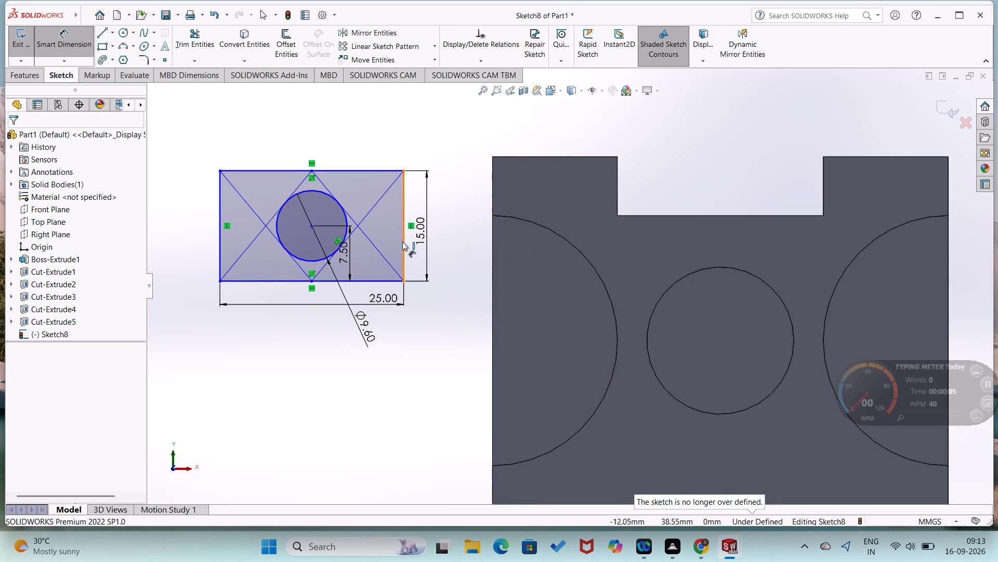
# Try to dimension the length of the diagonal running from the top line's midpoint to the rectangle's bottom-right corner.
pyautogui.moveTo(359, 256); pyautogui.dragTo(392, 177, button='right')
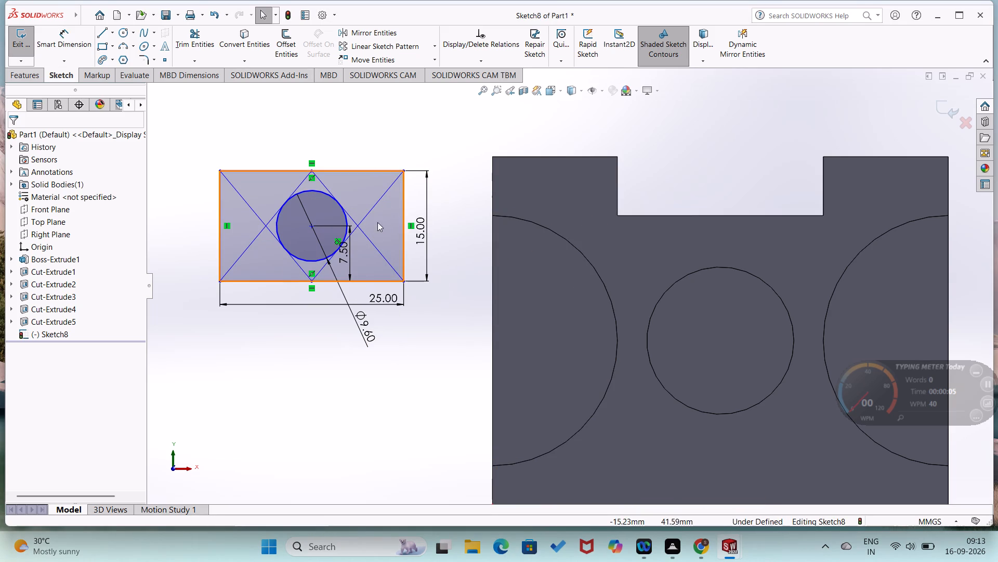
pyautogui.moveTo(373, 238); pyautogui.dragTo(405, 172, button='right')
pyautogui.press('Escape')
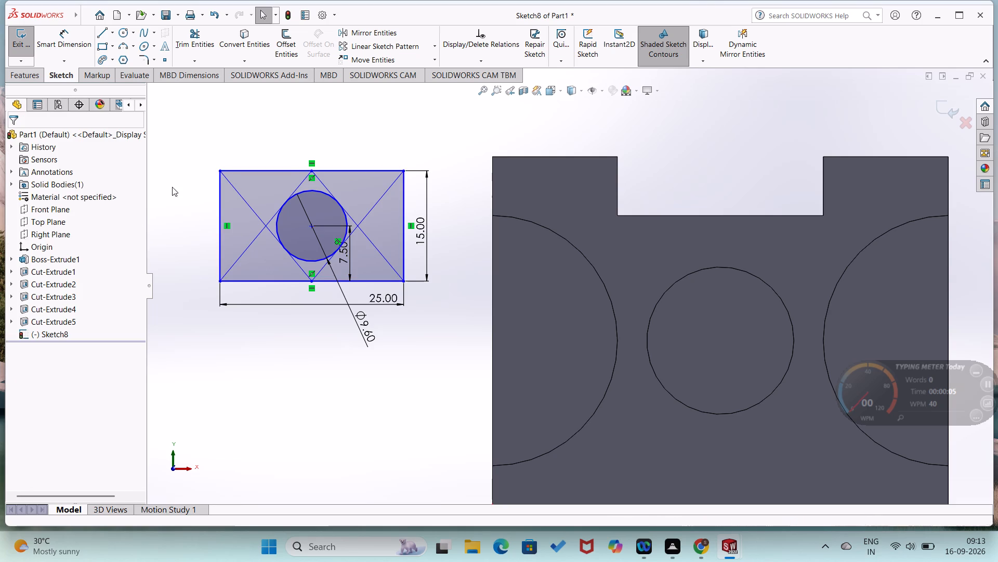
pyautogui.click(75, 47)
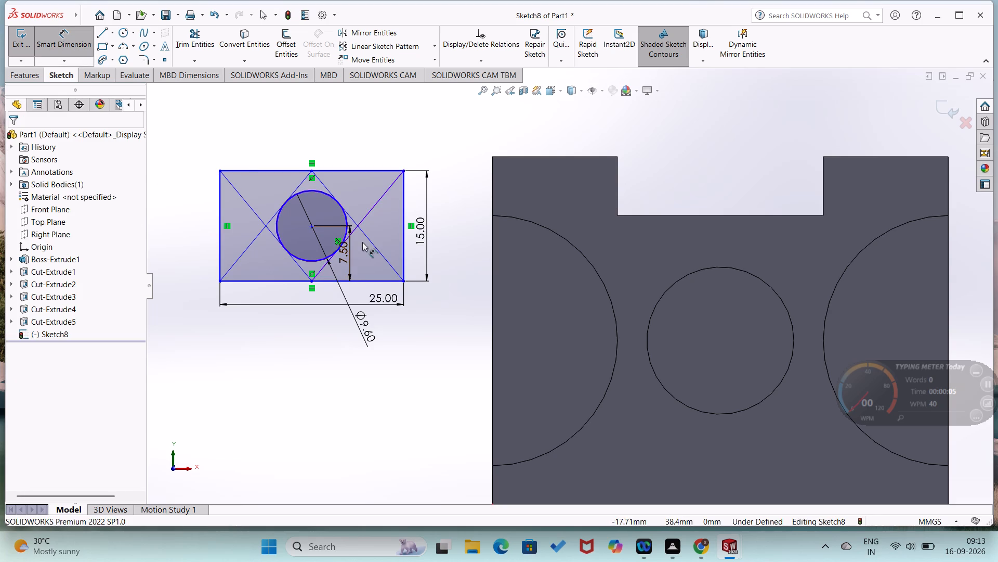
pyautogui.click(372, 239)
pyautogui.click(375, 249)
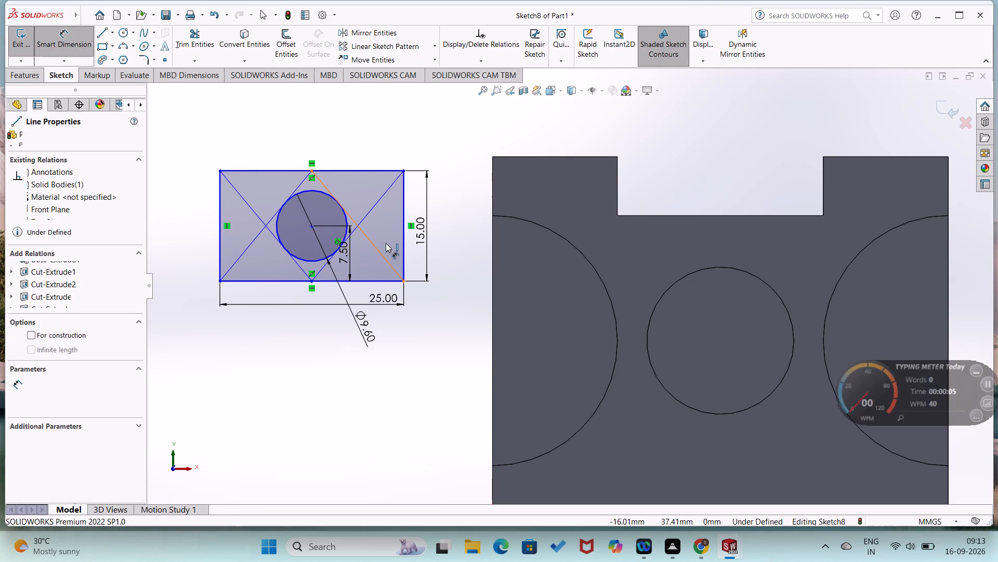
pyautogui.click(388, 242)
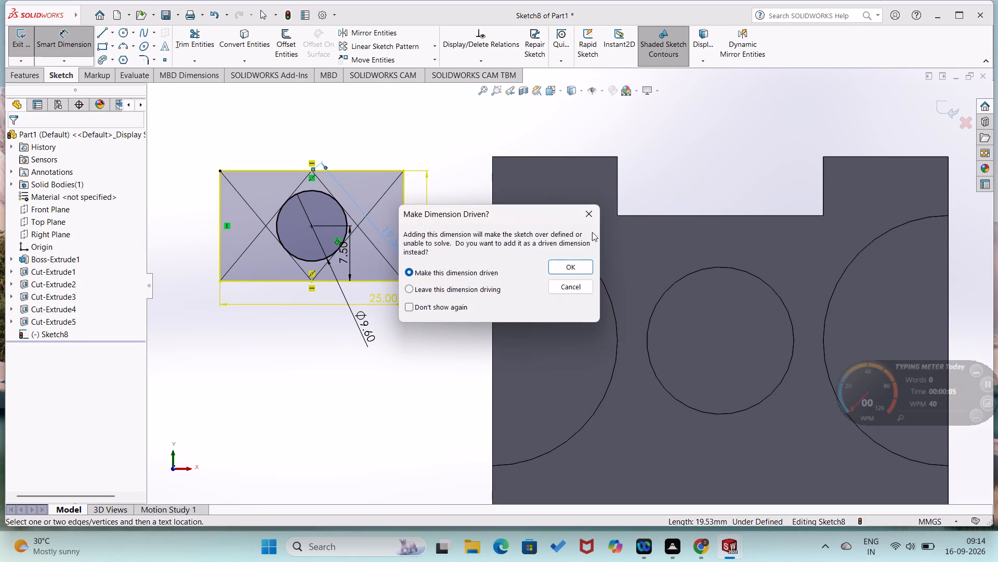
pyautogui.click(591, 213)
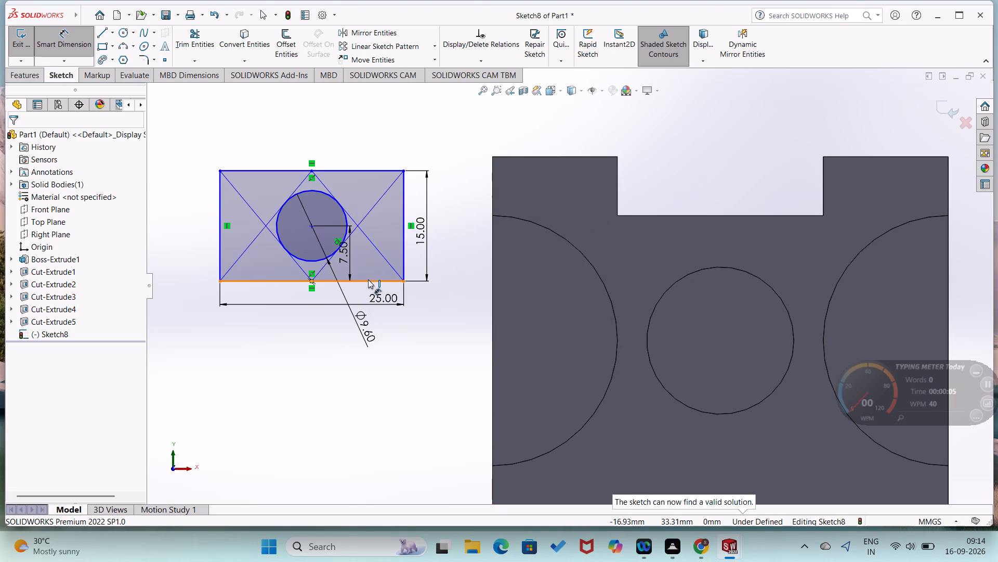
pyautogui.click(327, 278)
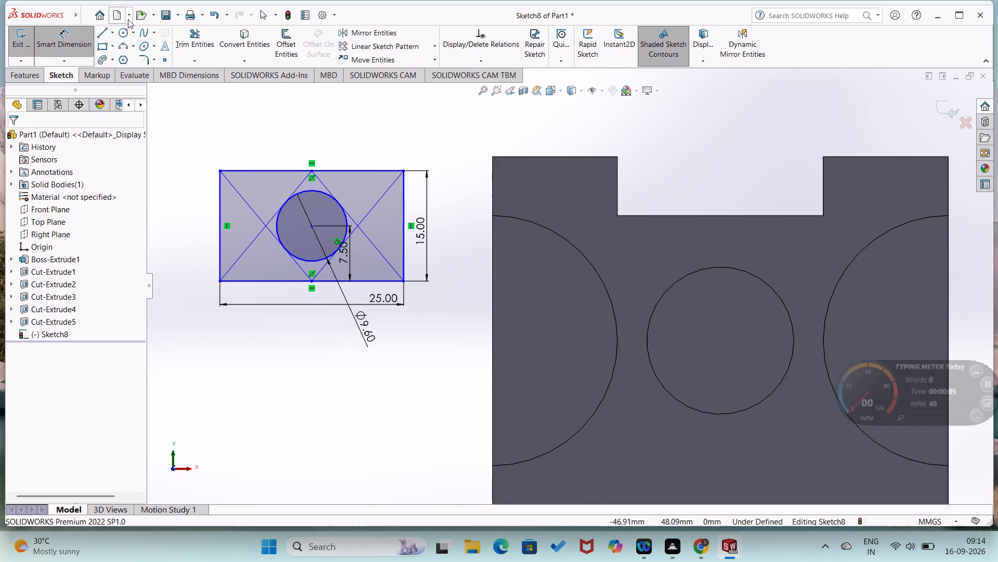
# Sketch two circles of 7.5 mm radius centred on the midpoints of the rectangle's left and right sides, reaching its top corners.
pyautogui.click(120, 30)
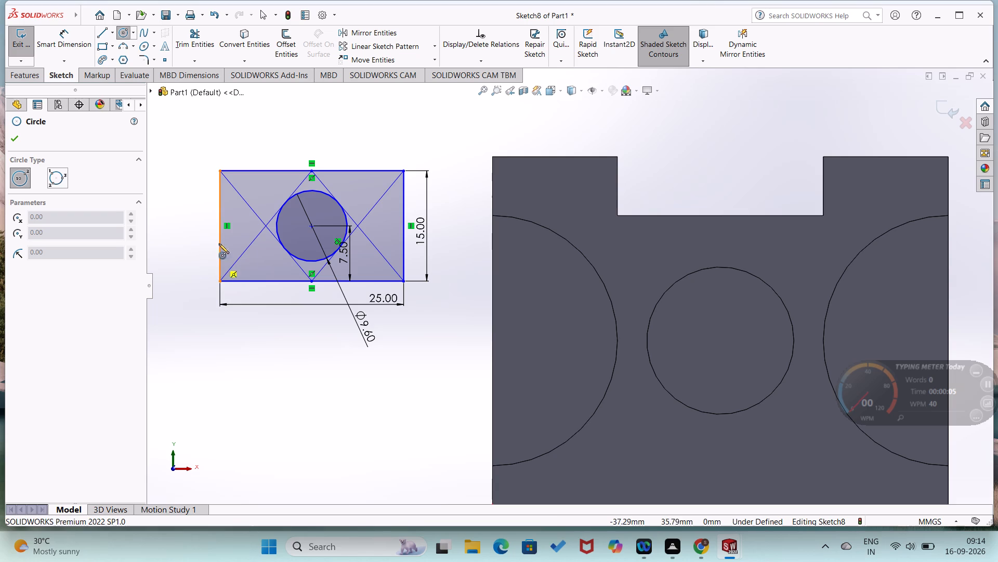
pyautogui.click(220, 224)
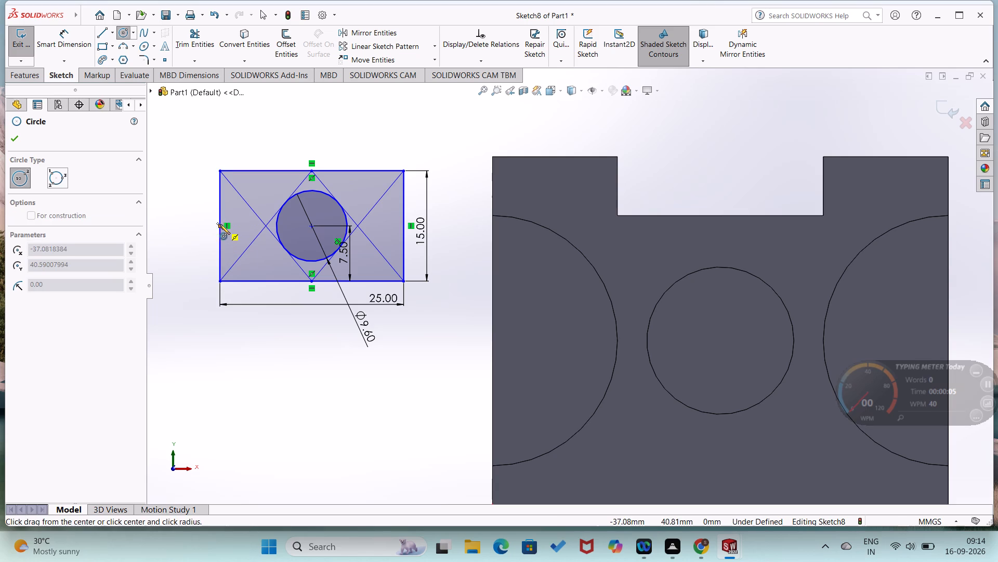
pyautogui.click(220, 170)
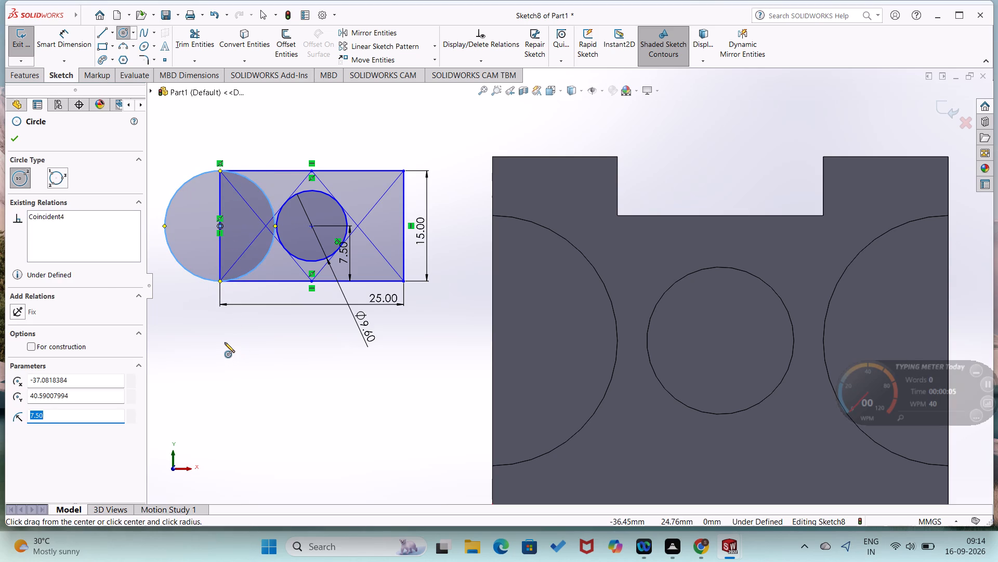
pyautogui.click(402, 224)
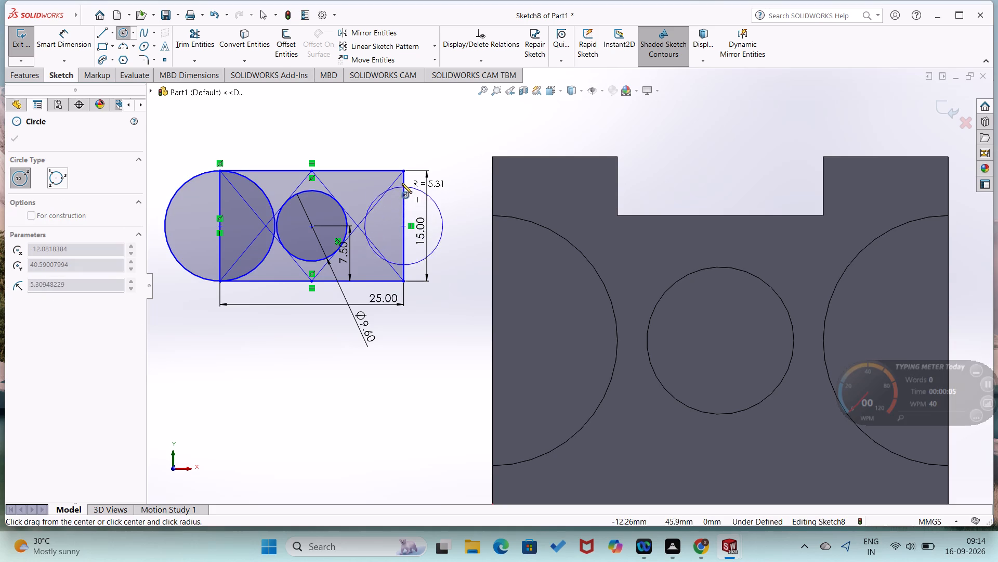
pyautogui.click(404, 172)
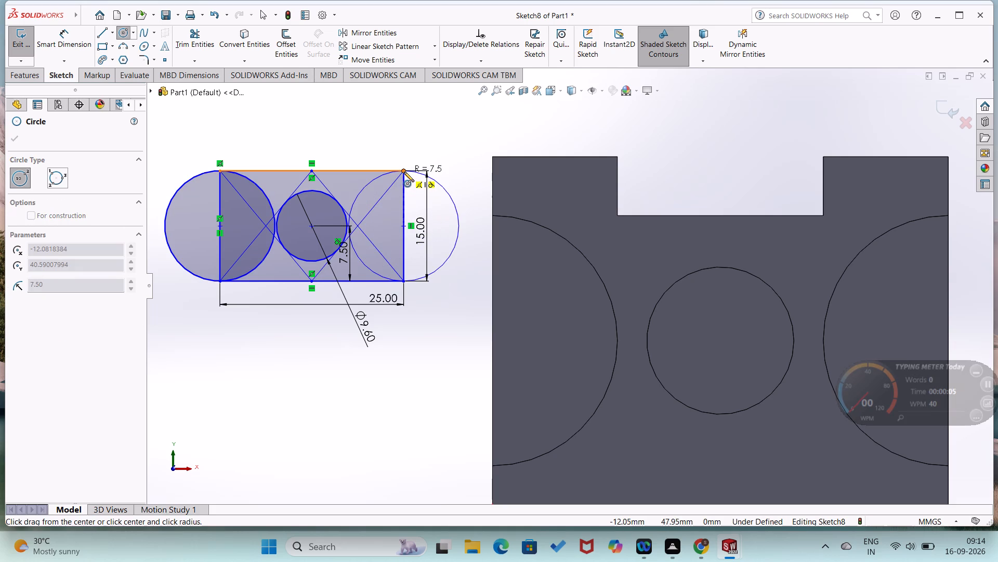
pyautogui.rightClick(321, 354)
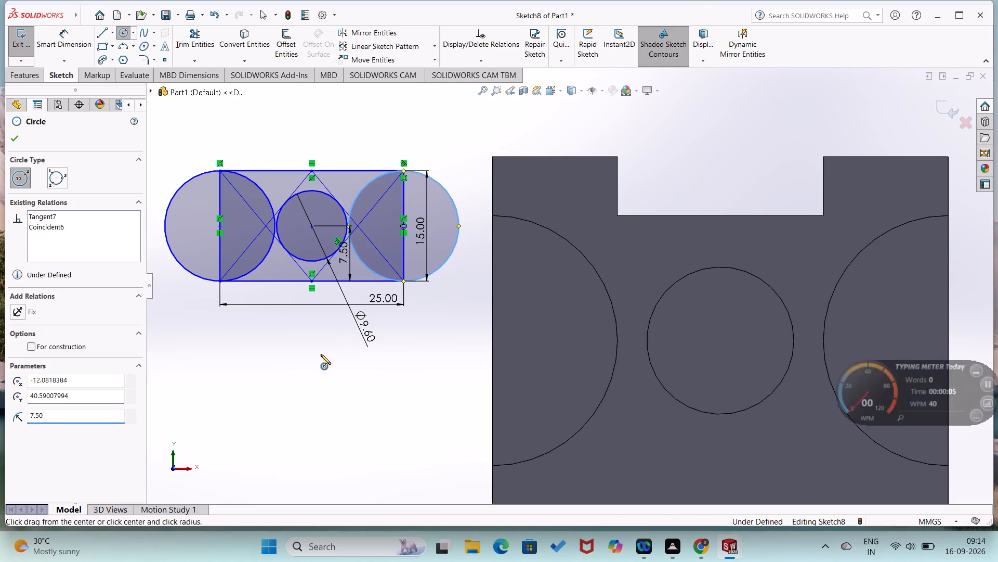
pyautogui.click(345, 360)
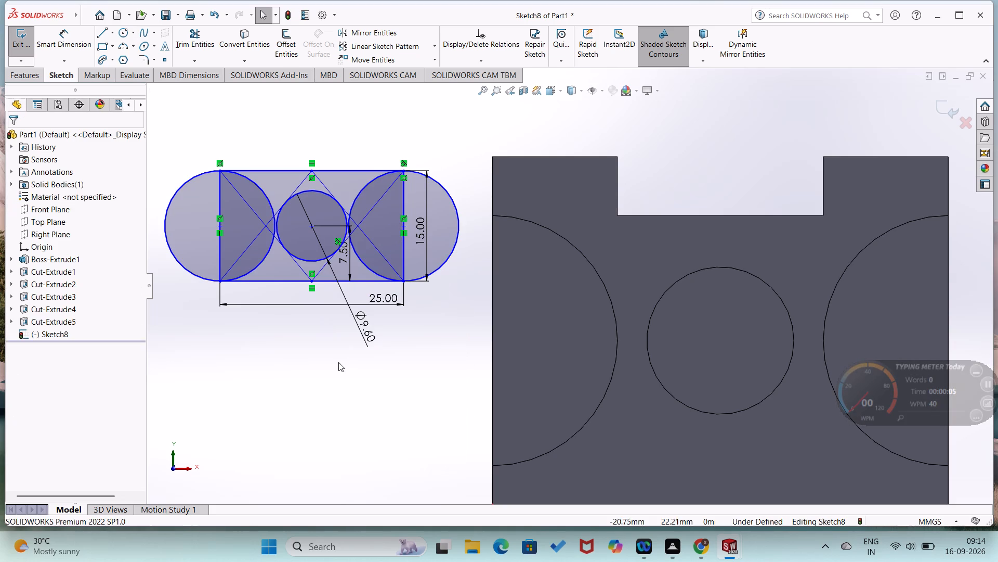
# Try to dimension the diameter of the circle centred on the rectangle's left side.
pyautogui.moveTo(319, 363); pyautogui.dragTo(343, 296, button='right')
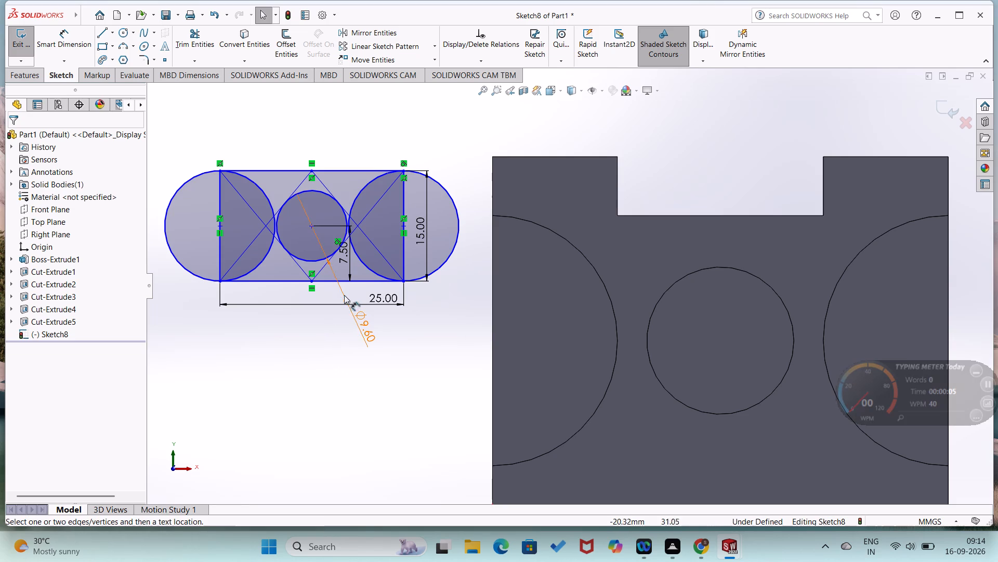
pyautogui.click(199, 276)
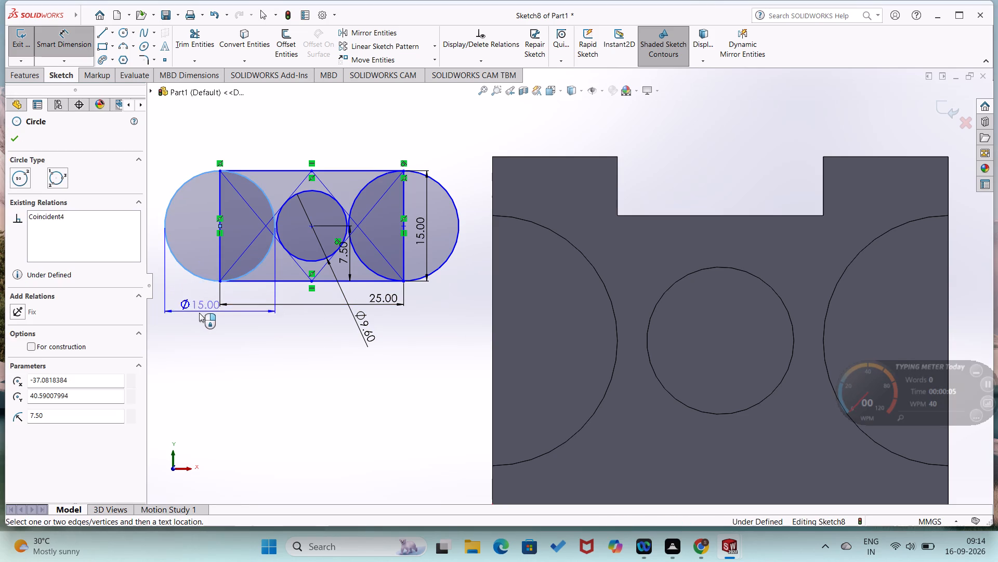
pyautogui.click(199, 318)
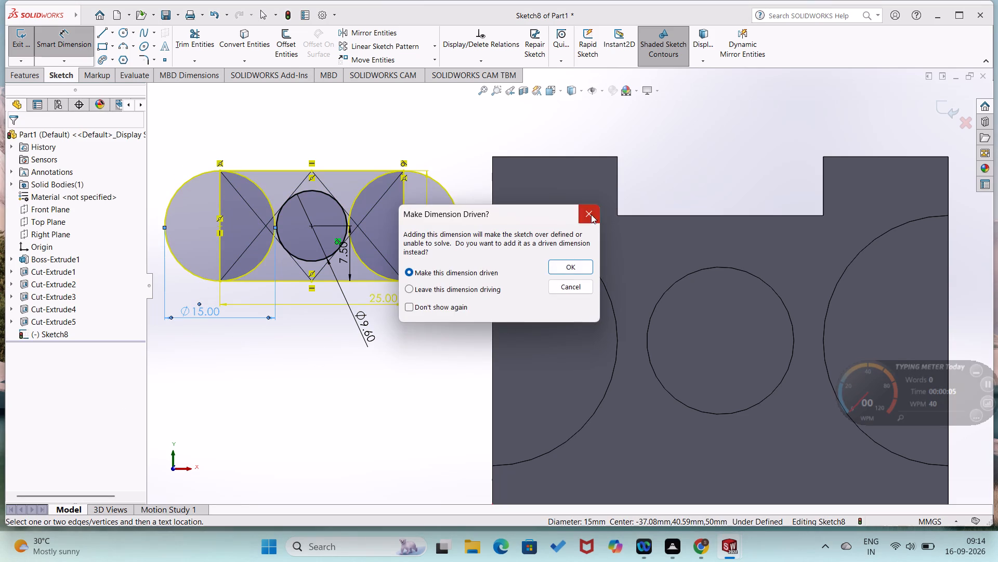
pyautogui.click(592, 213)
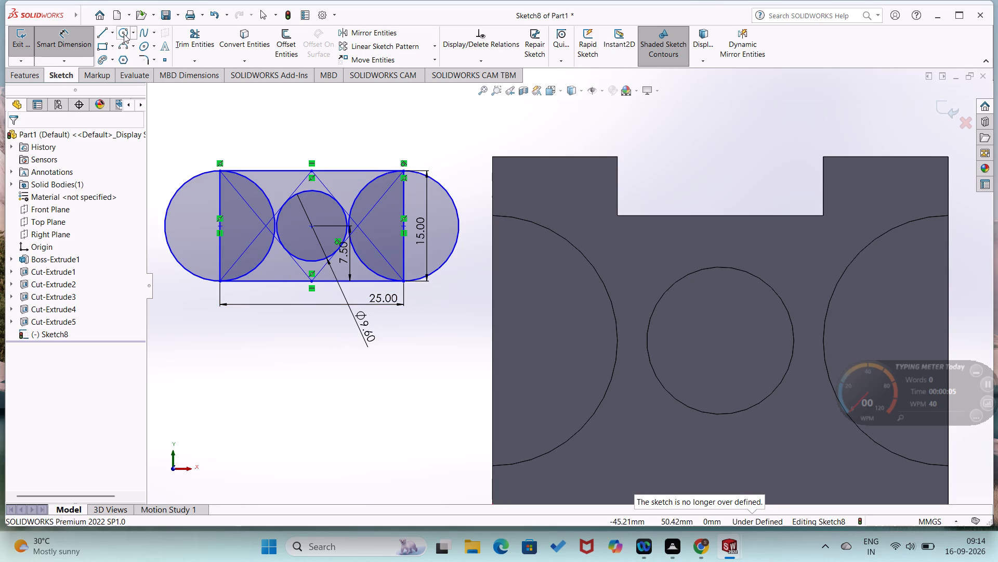
# Sketch a wavy spline below the rectangle that loops back at its end to finish on its own fifth point.
pyautogui.click(148, 34)
pyautogui.click(221, 448)
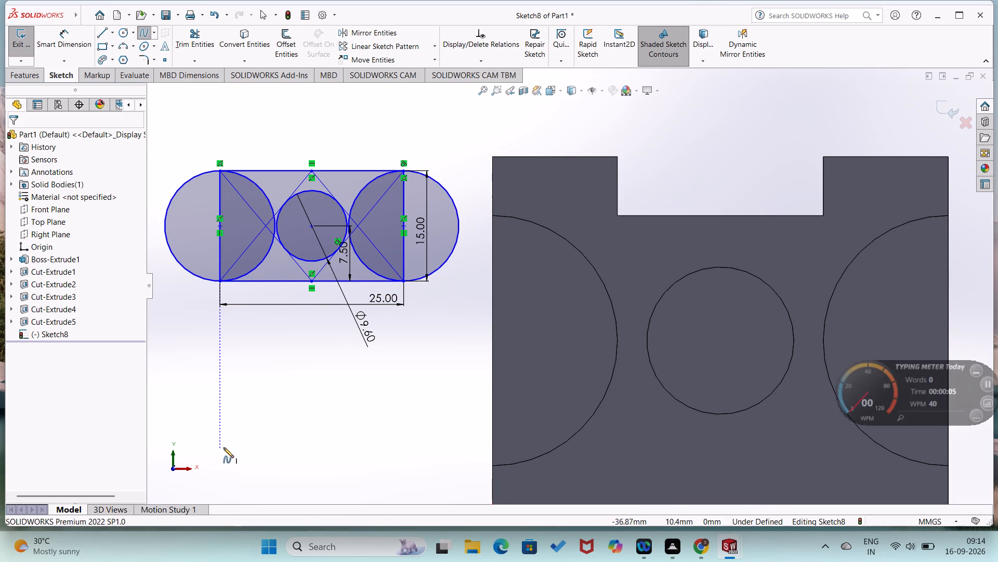
pyautogui.click(253, 395)
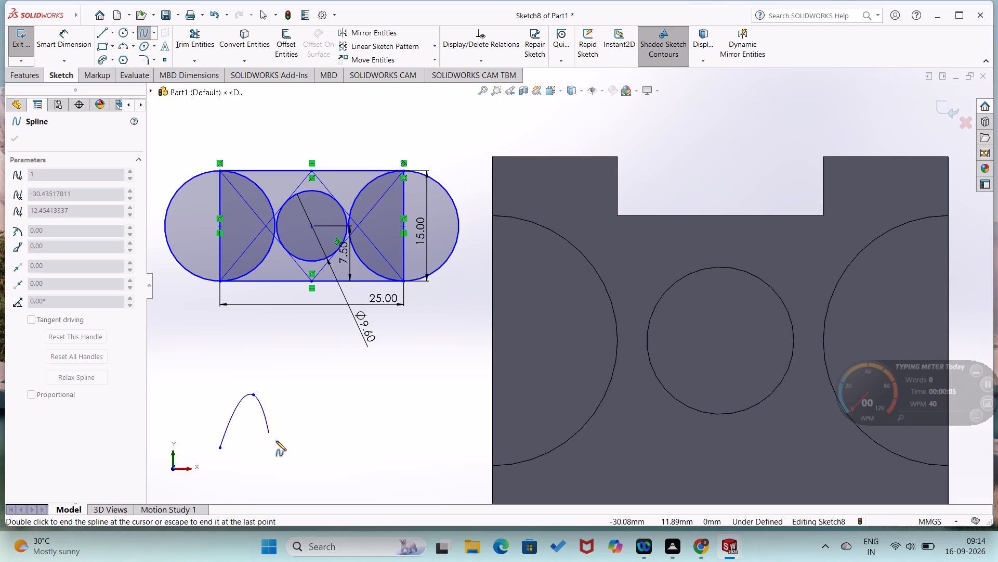
pyautogui.click(295, 470)
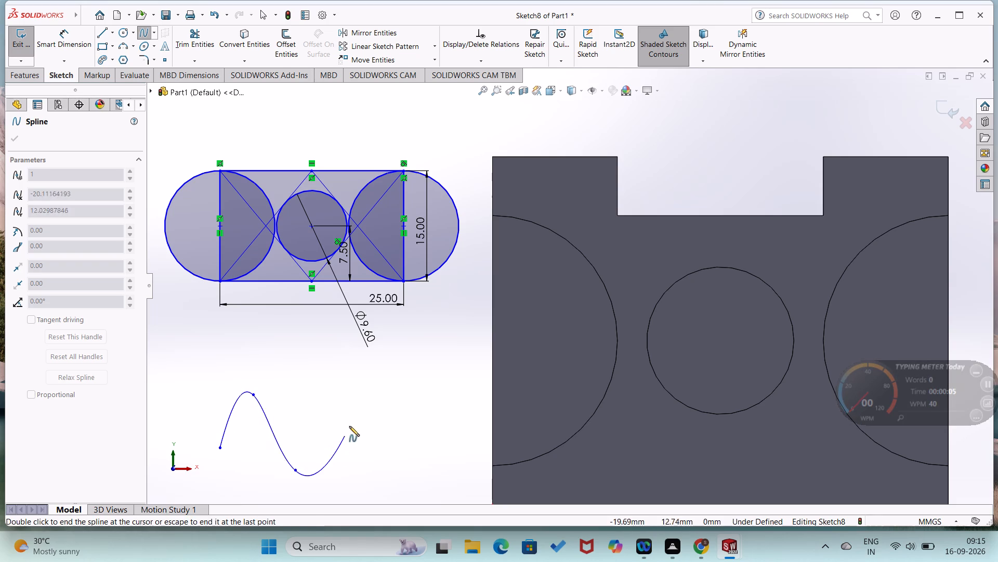
pyautogui.click(374, 379)
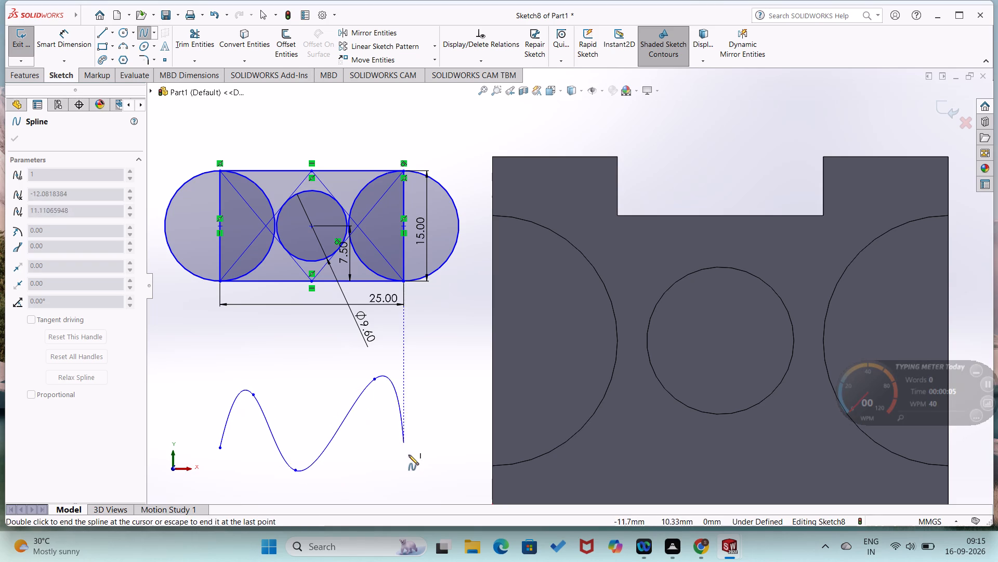
pyautogui.click(414, 471)
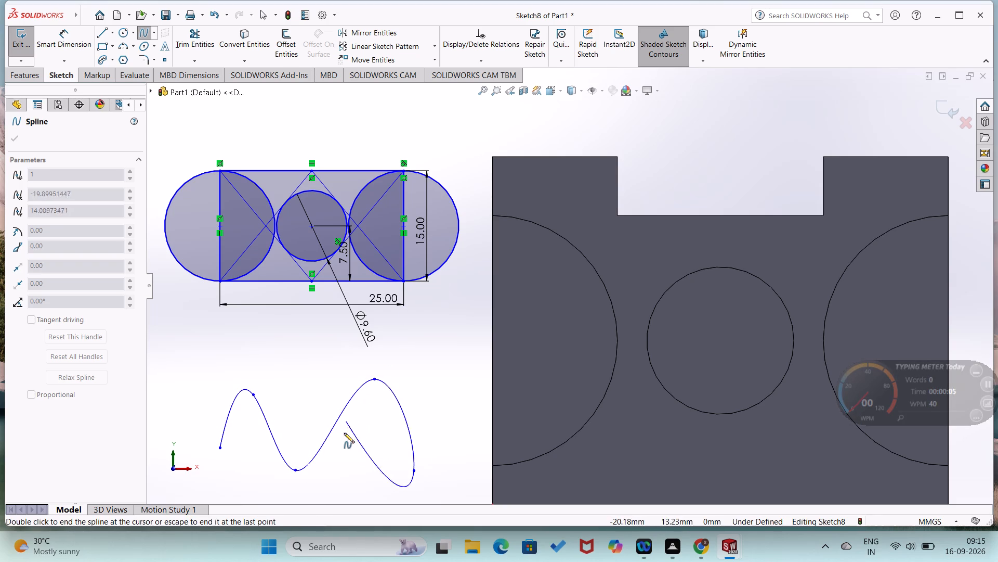
pyautogui.click(348, 446)
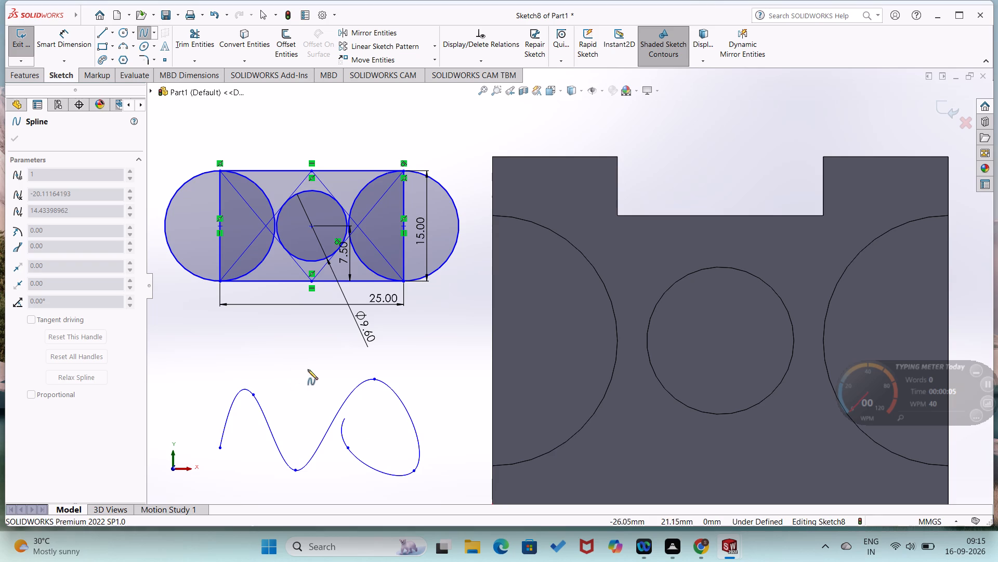
pyautogui.click(413, 471)
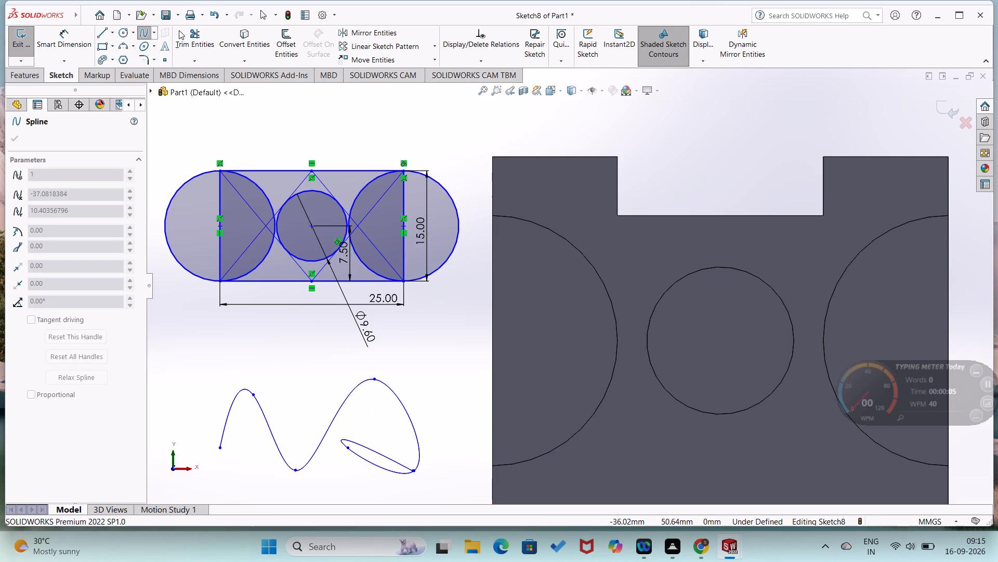
# Sketch a circle centred on the midpoint of the rectangle's top side and dimension its diameter to 14 mm.
pyautogui.click(121, 31)
pyautogui.click(310, 171)
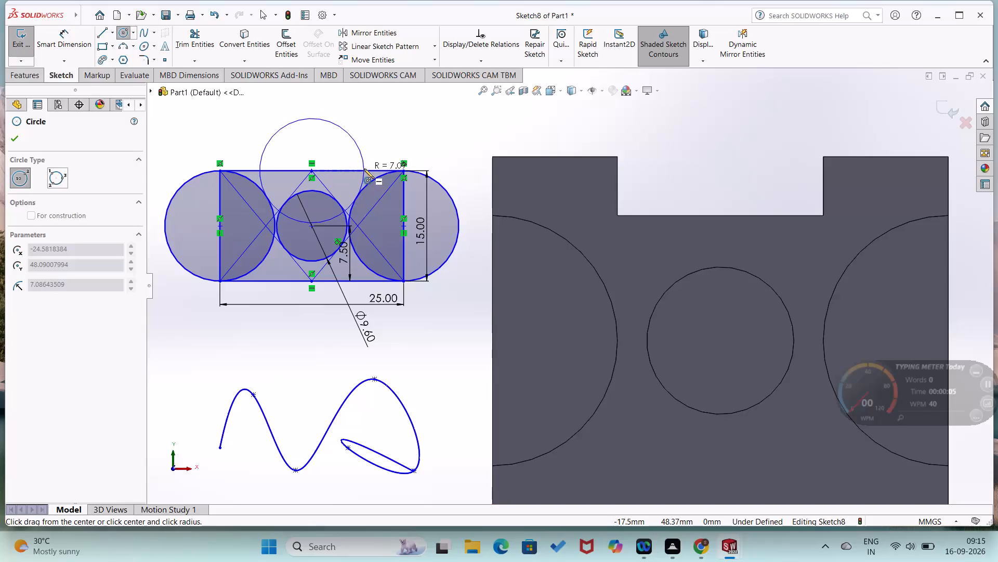
pyautogui.click(364, 169)
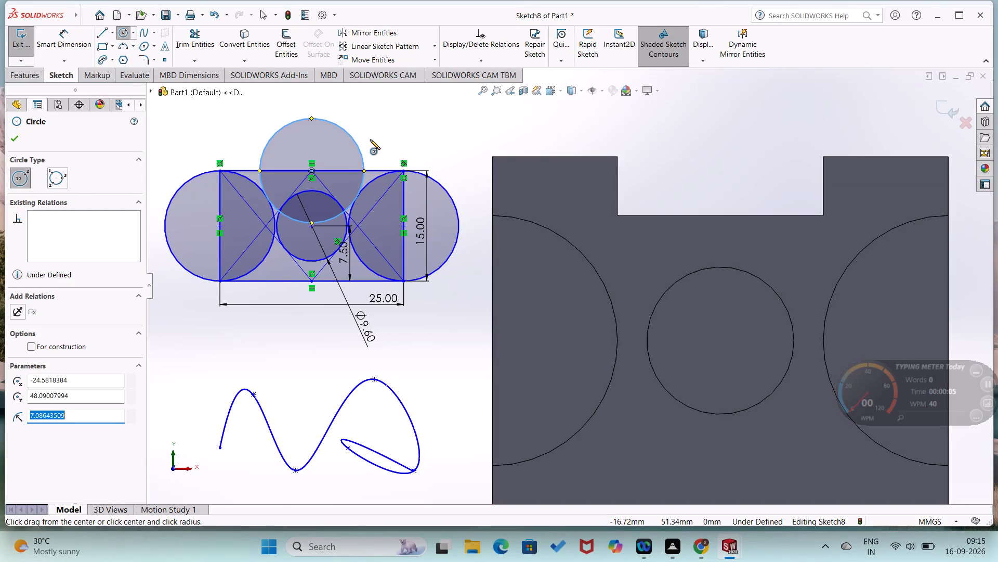
pyautogui.moveTo(370, 139); pyautogui.dragTo(386, 90, button='right')
pyautogui.click(354, 138)
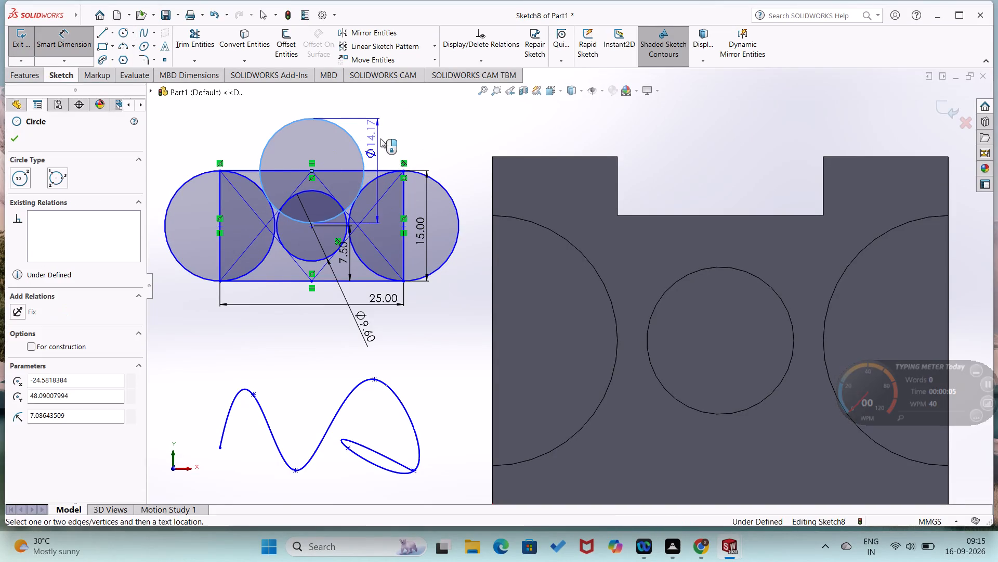
pyautogui.click(380, 138)
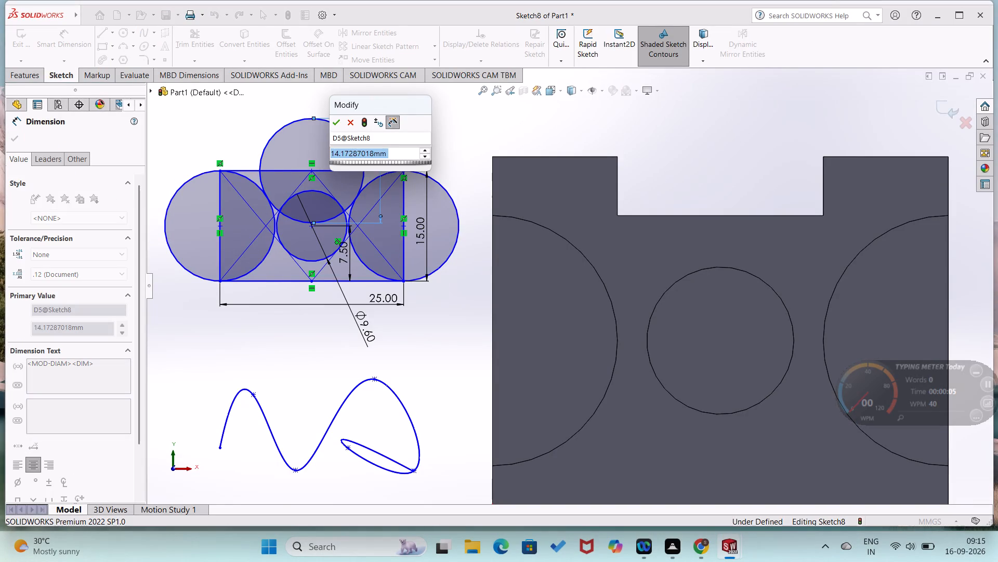
pyautogui.write('14')
pyautogui.press('Return')
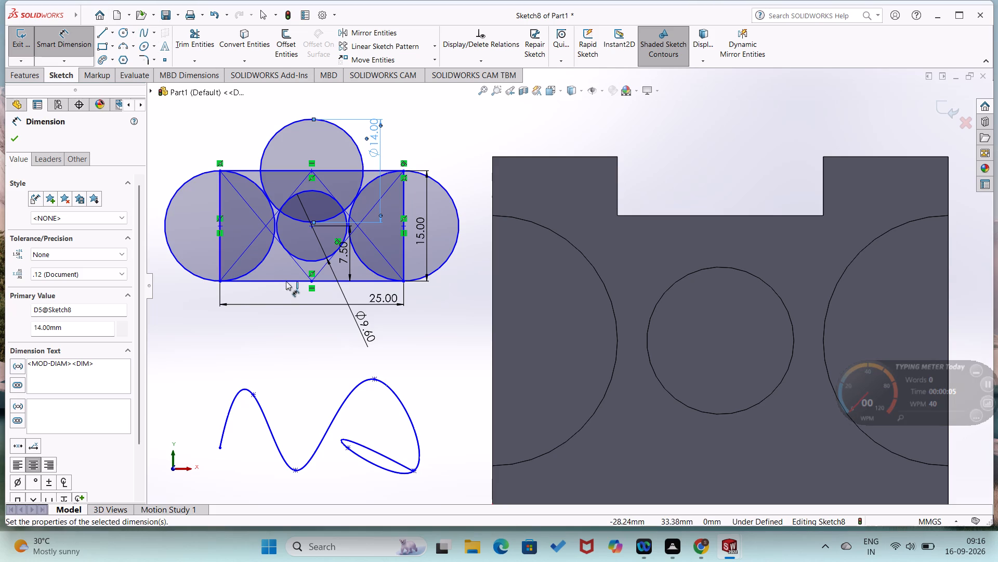
# Sketch a circle centred on the midpoint of the rectangle's bottom side and dimension its diameter to 14 mm.
pyautogui.click(124, 32)
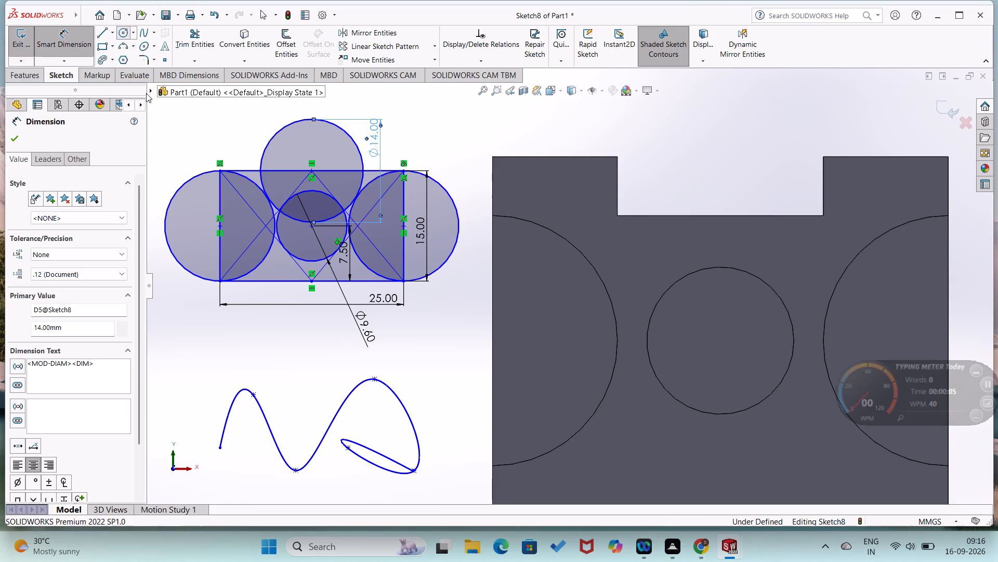
pyautogui.click(309, 282)
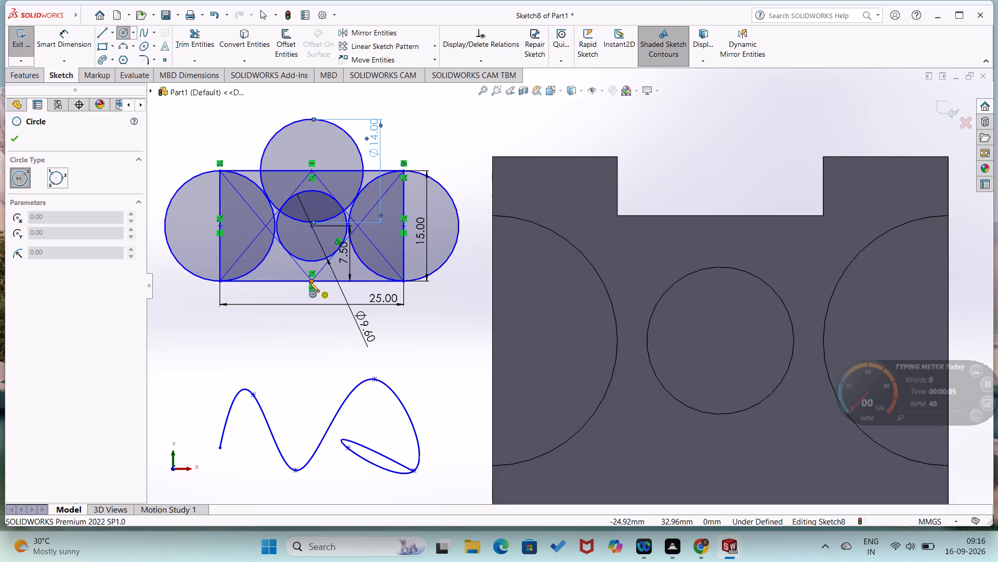
pyautogui.click(327, 315)
pyautogui.moveTo(309, 353); pyautogui.dragTo(310, 340, button='right')
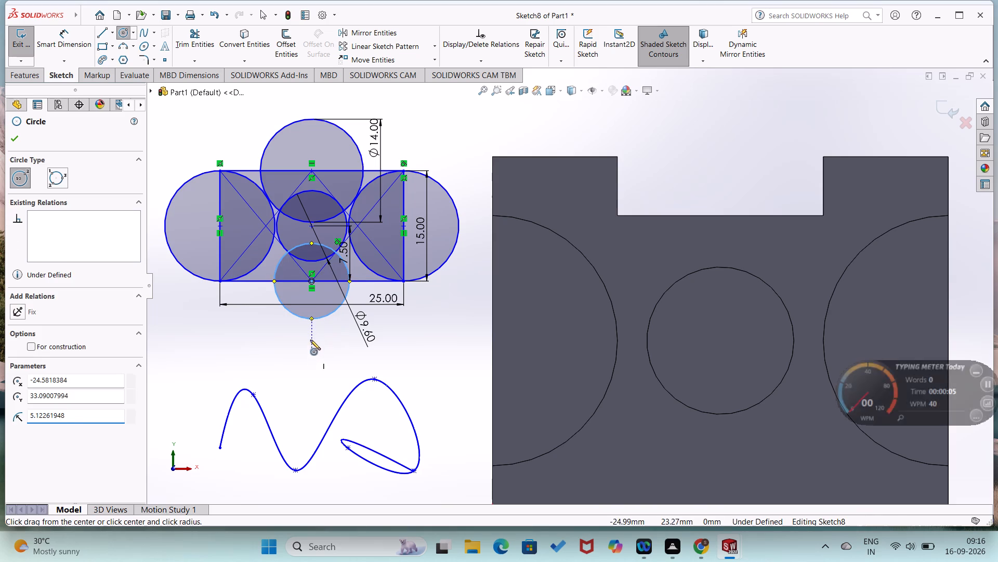
pyautogui.moveTo(310, 340); pyautogui.dragTo(326, 284, button='right')
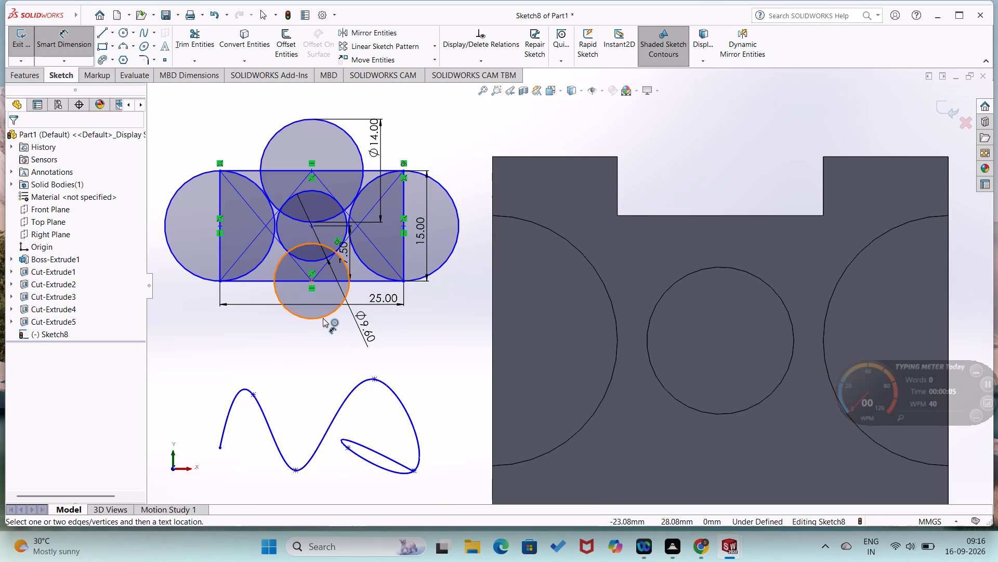
pyautogui.click(323, 318)
pyautogui.click(329, 330)
pyautogui.write('14')
pyautogui.press('Return')
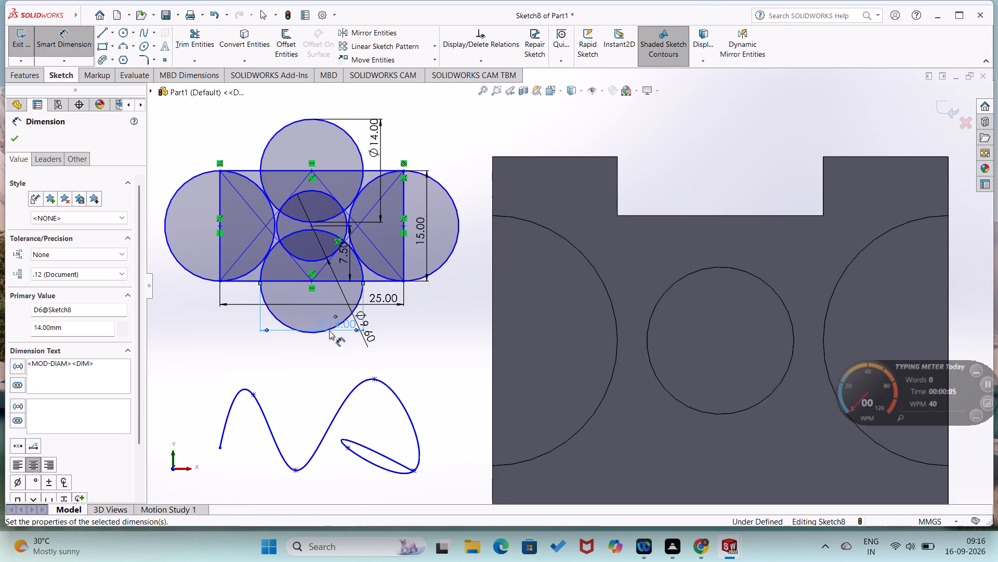
# Sketch a second, taller wavy spline to the left of the rectangle, dipping down and running through the first spline's start point.
pyautogui.scroll(-2, 467, 357)
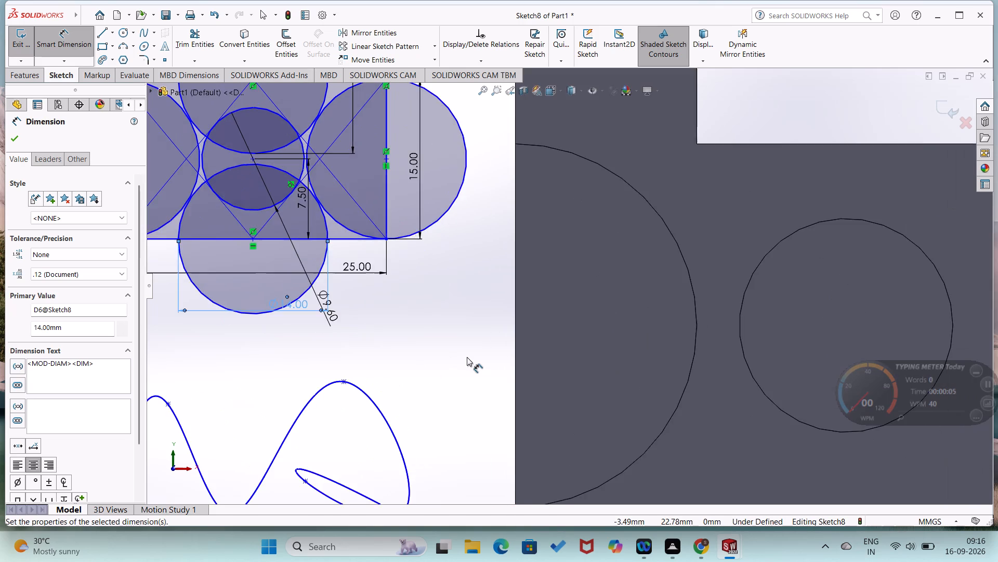
pyautogui.scroll(4, 467, 357)
pyautogui.scroll(-1, 467, 357)
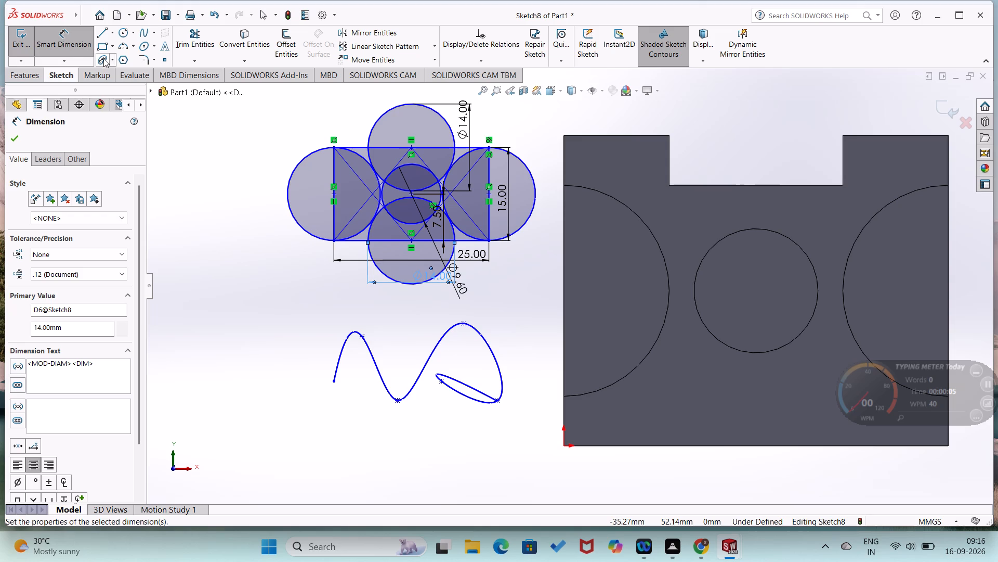
pyautogui.click(142, 32)
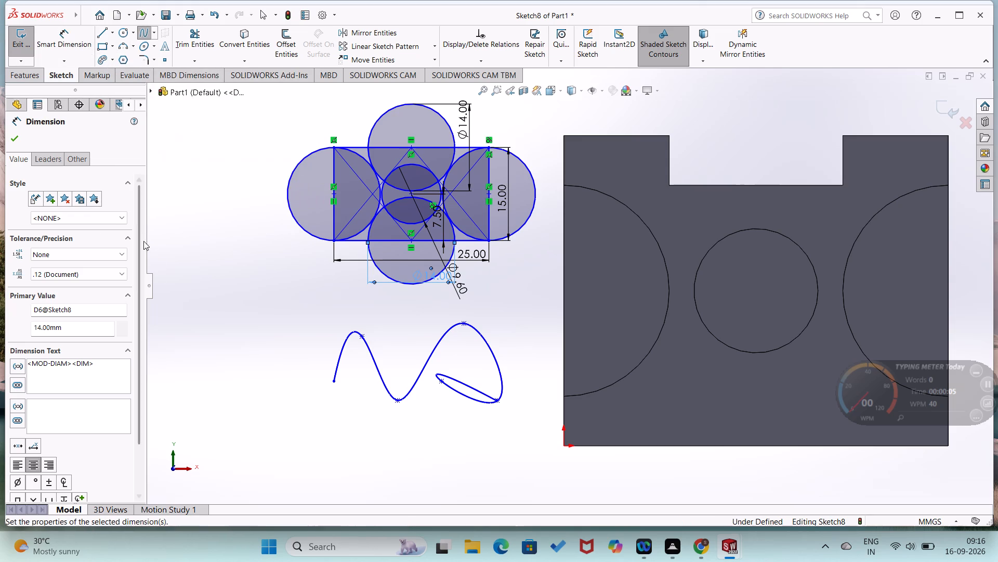
pyautogui.click(194, 331)
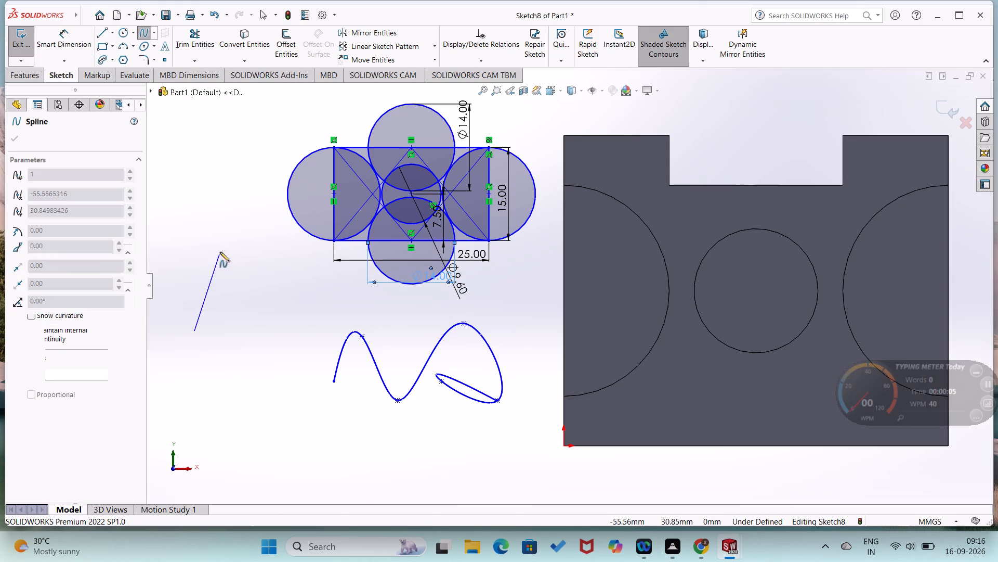
pyautogui.click(218, 197)
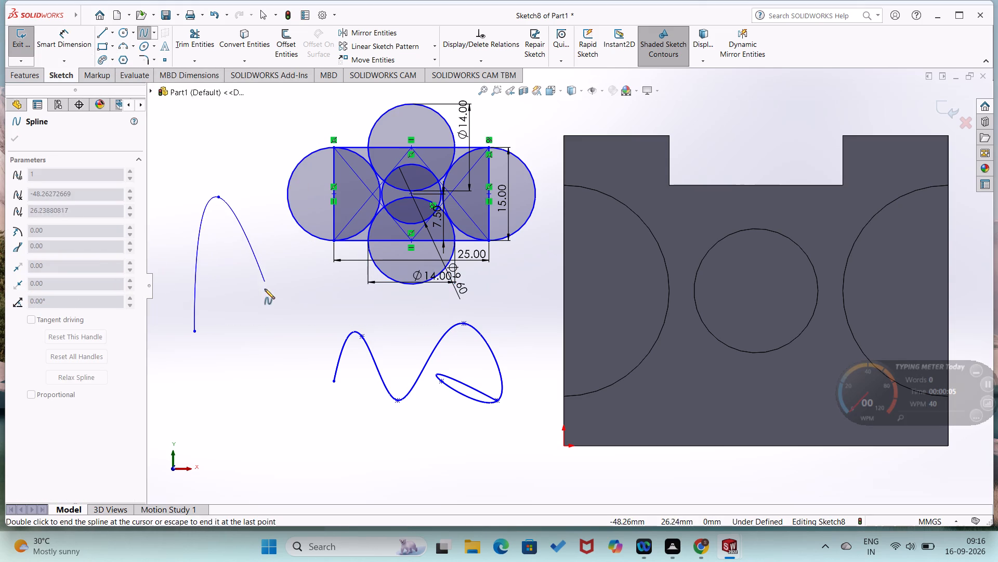
pyautogui.click(241, 361)
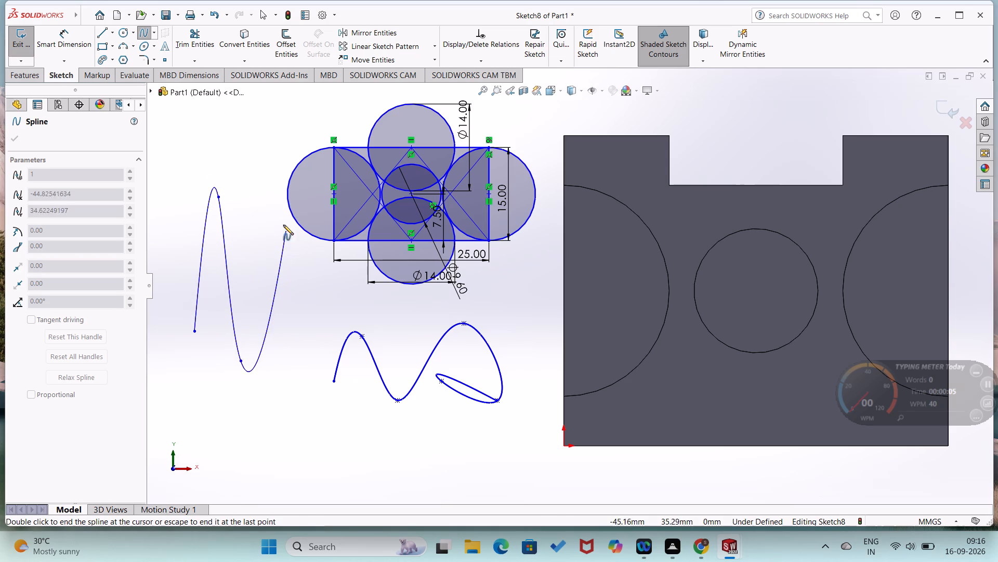
pyautogui.click(254, 245)
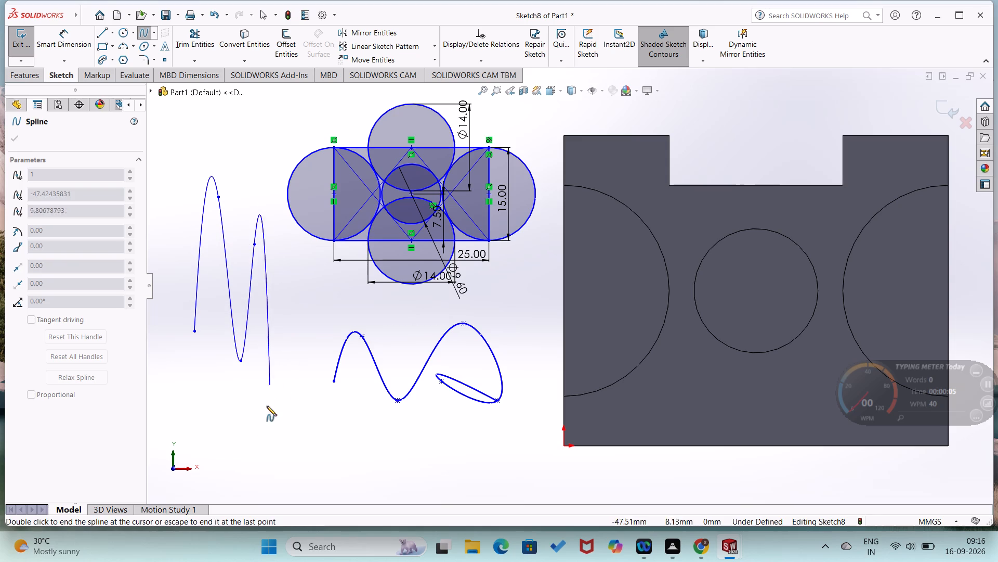
pyautogui.click(326, 474)
pyautogui.click(351, 413)
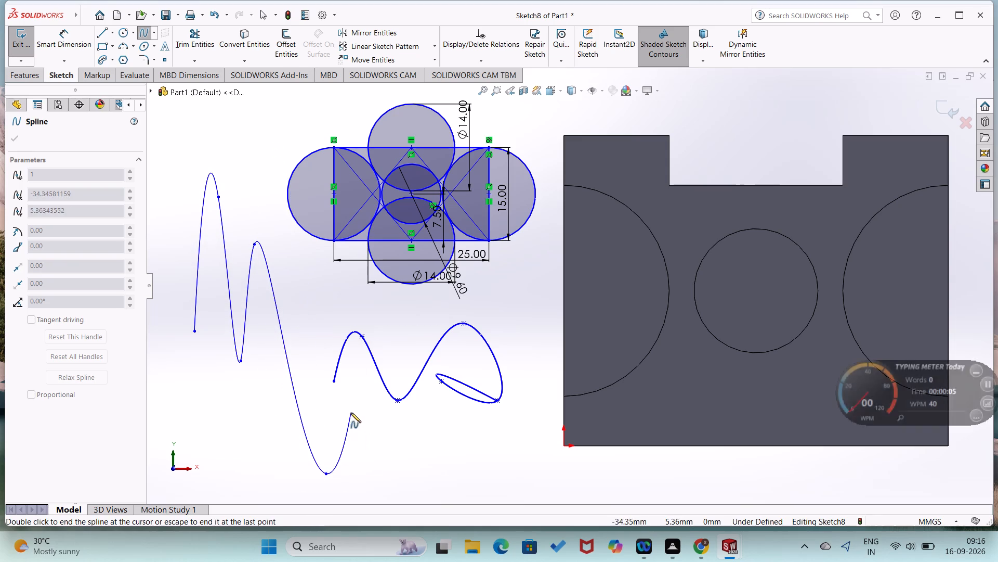
pyautogui.click(335, 380)
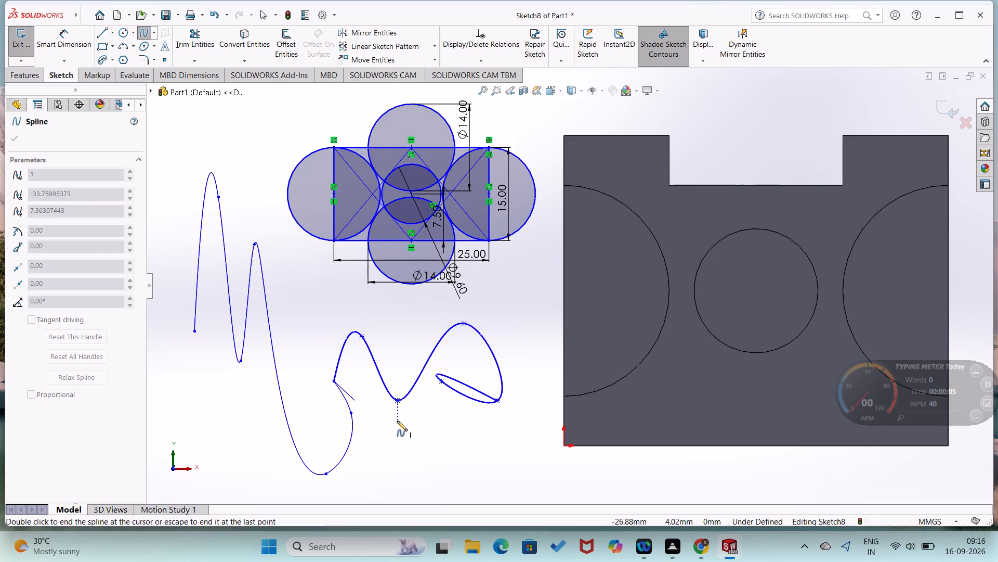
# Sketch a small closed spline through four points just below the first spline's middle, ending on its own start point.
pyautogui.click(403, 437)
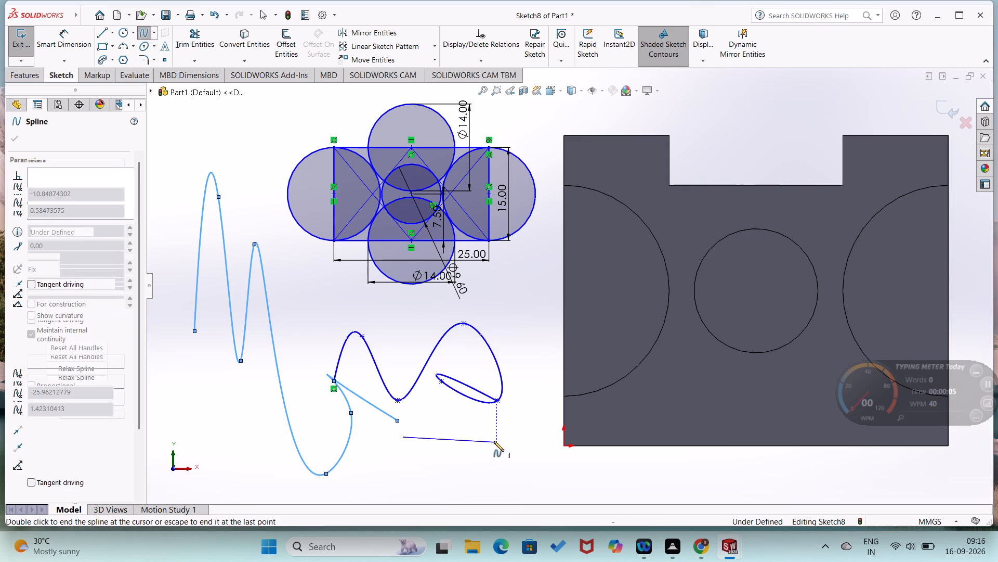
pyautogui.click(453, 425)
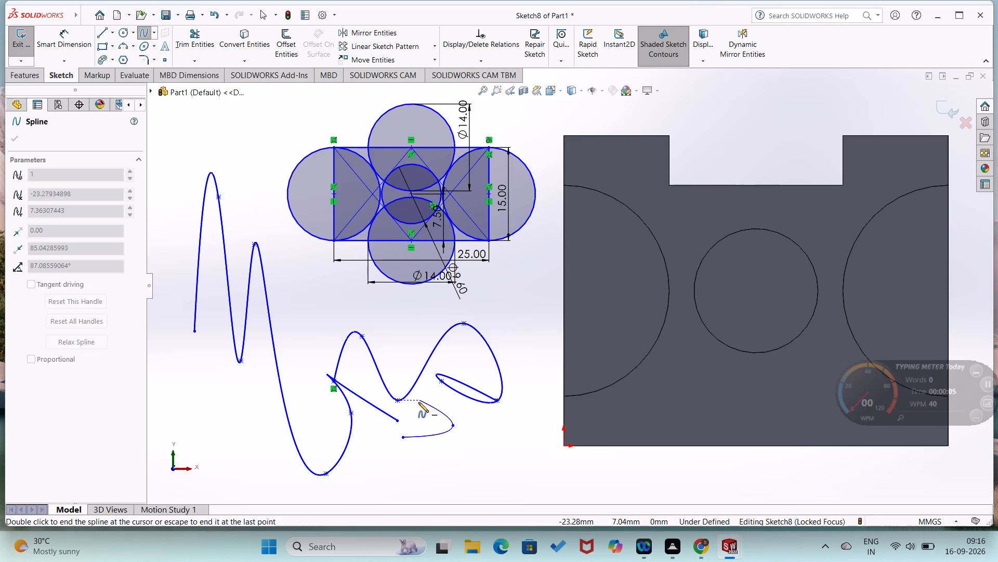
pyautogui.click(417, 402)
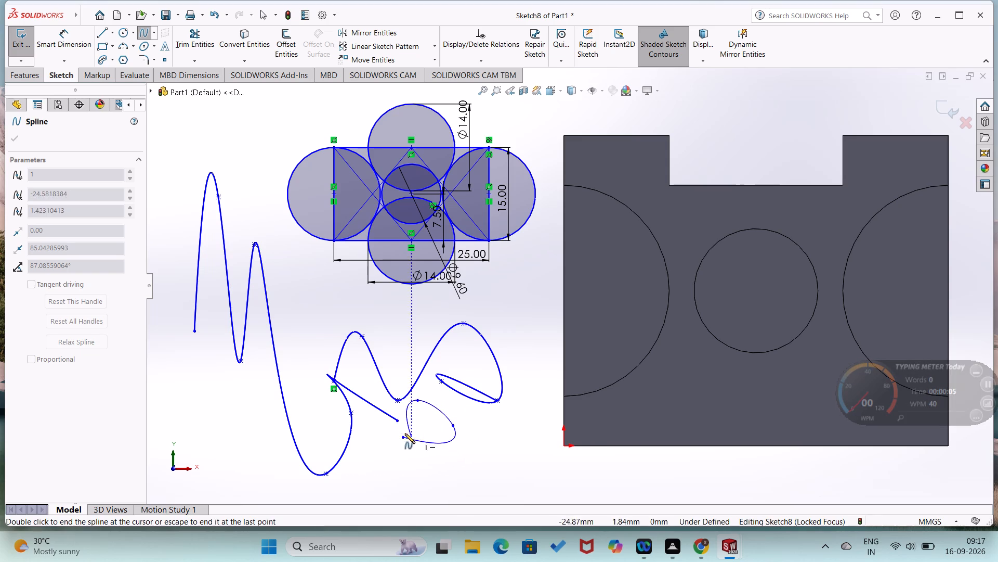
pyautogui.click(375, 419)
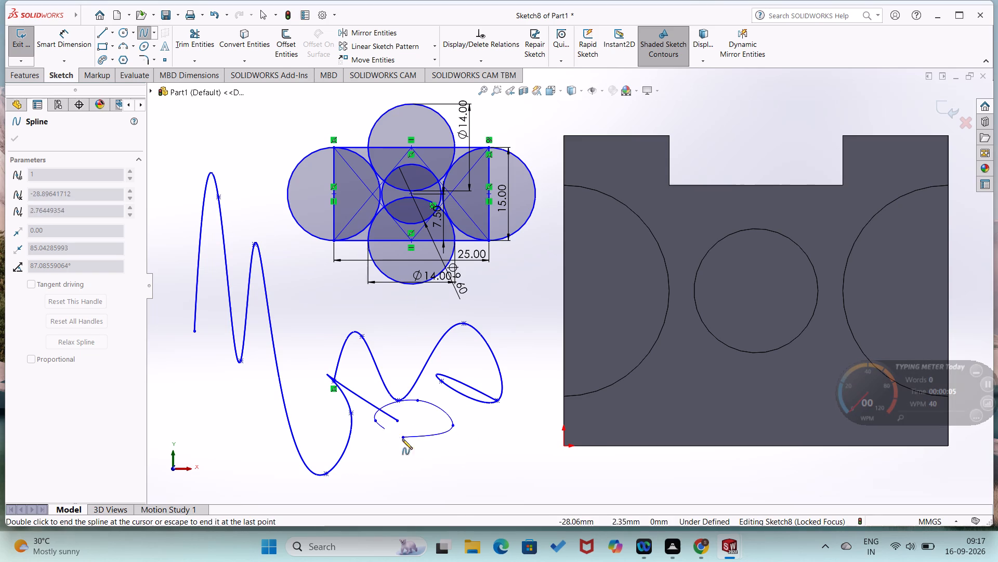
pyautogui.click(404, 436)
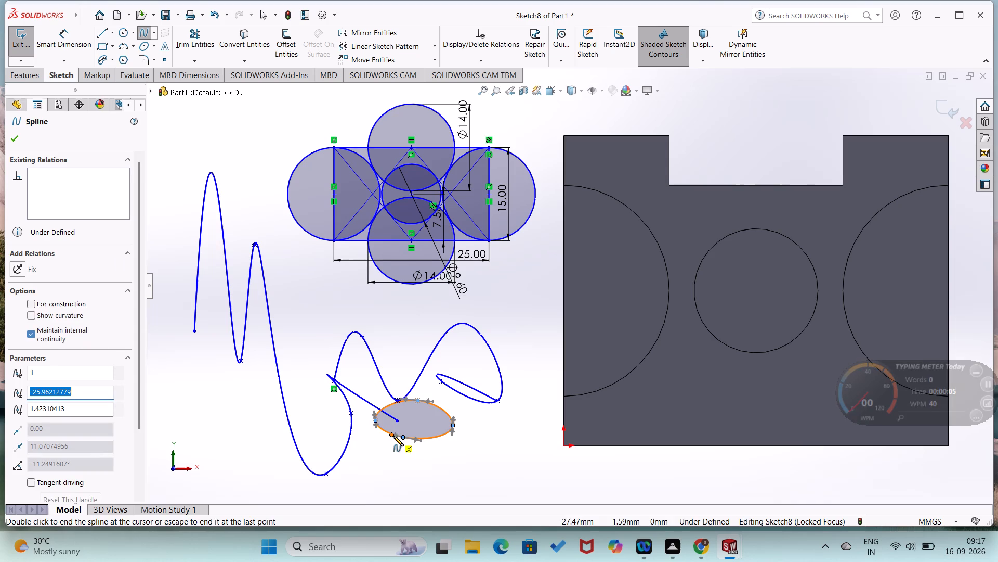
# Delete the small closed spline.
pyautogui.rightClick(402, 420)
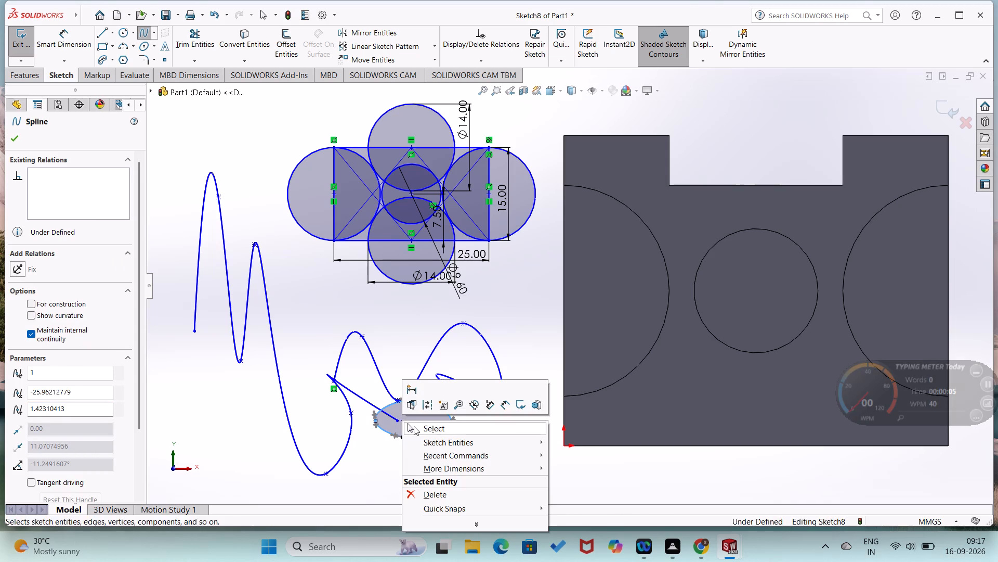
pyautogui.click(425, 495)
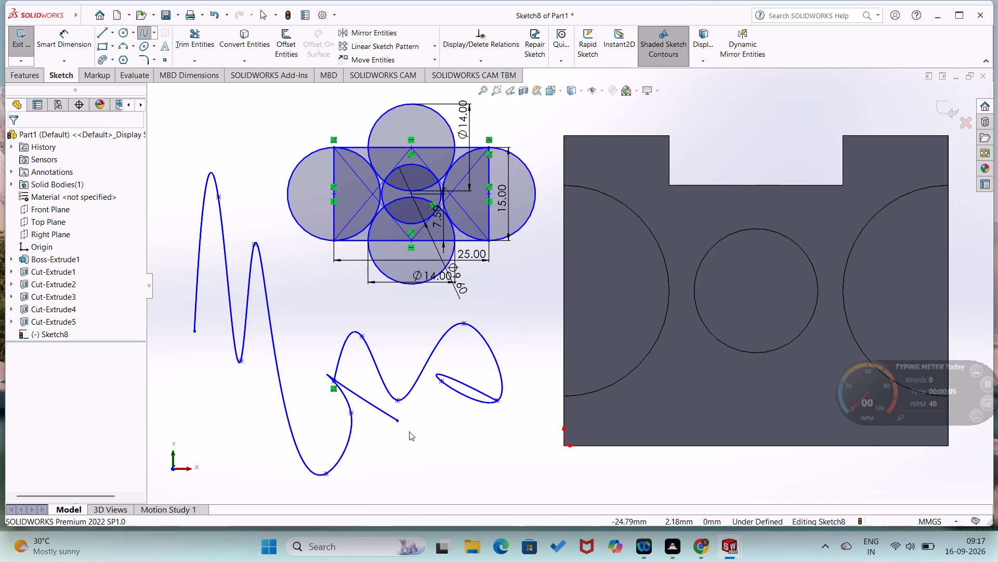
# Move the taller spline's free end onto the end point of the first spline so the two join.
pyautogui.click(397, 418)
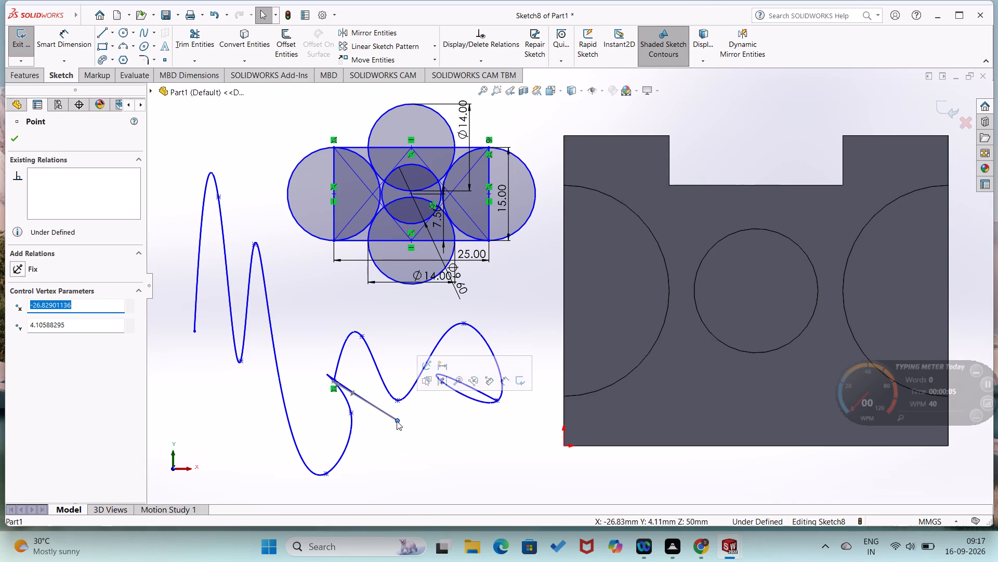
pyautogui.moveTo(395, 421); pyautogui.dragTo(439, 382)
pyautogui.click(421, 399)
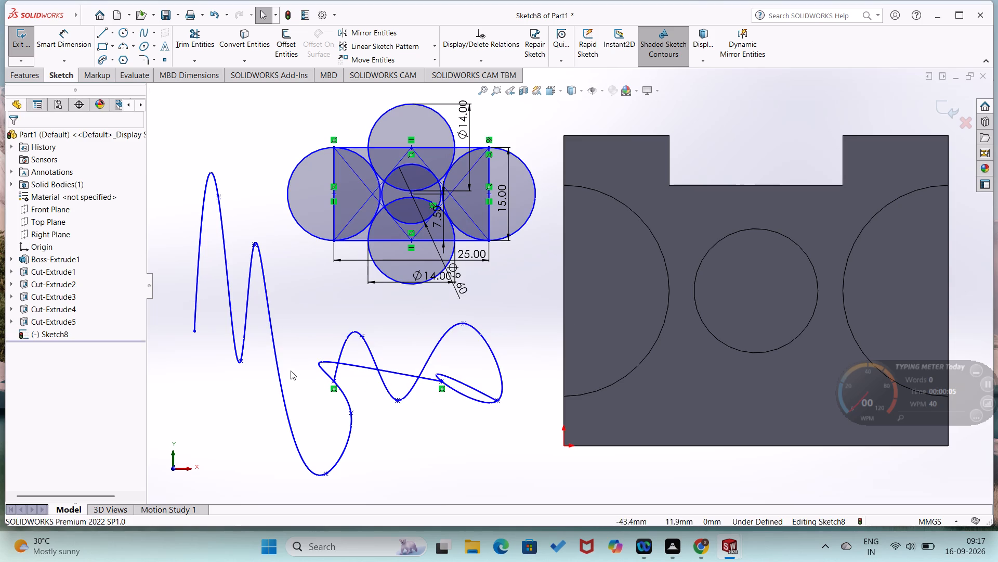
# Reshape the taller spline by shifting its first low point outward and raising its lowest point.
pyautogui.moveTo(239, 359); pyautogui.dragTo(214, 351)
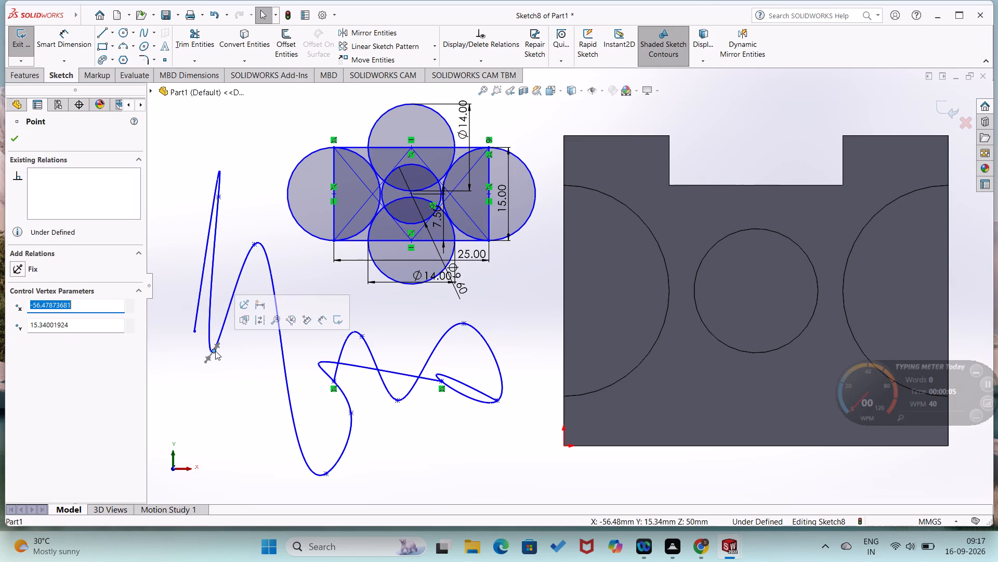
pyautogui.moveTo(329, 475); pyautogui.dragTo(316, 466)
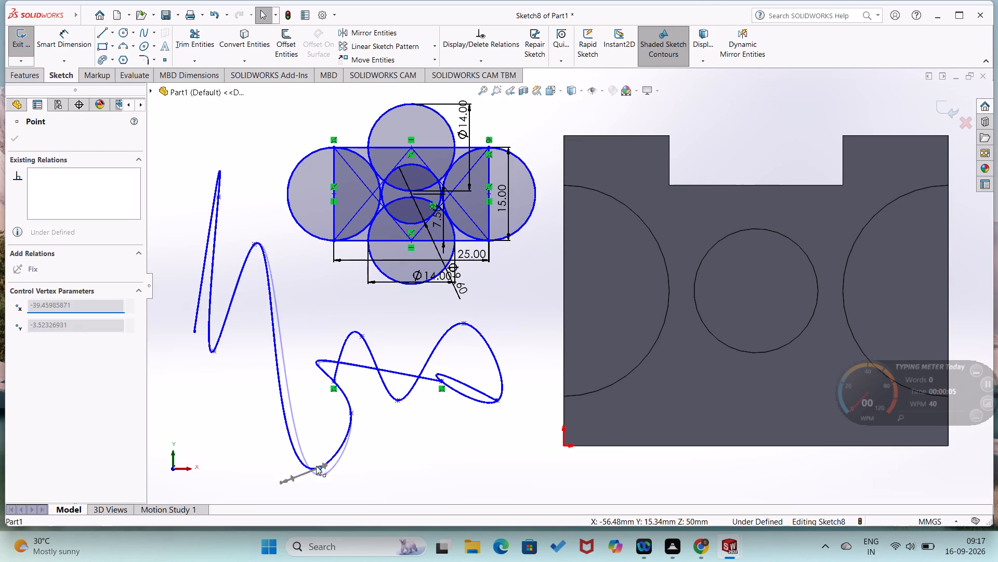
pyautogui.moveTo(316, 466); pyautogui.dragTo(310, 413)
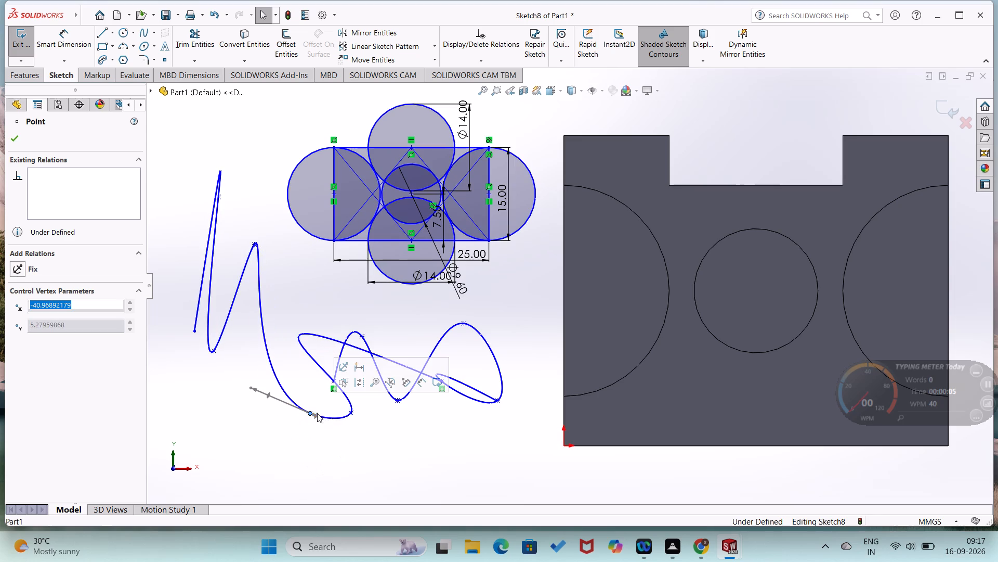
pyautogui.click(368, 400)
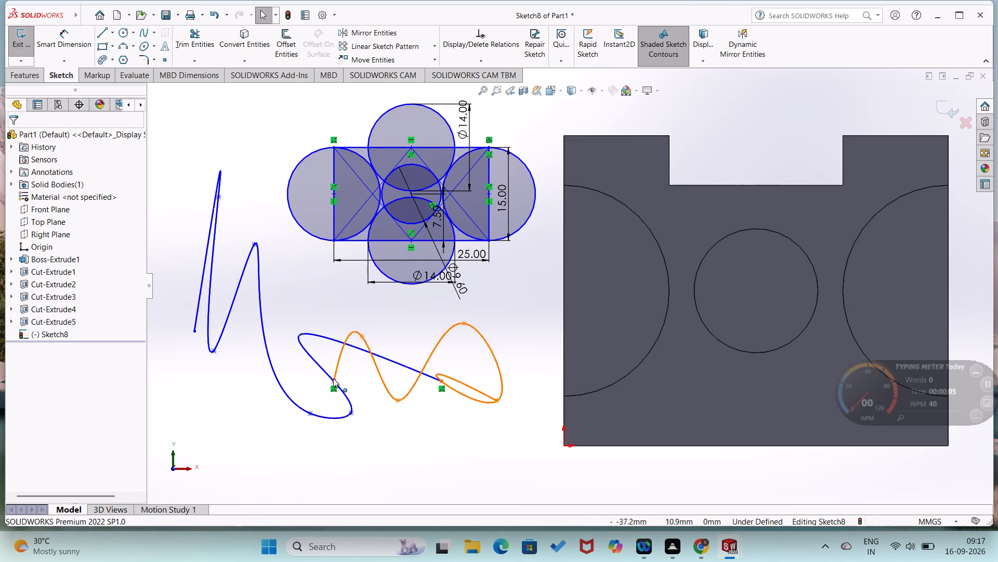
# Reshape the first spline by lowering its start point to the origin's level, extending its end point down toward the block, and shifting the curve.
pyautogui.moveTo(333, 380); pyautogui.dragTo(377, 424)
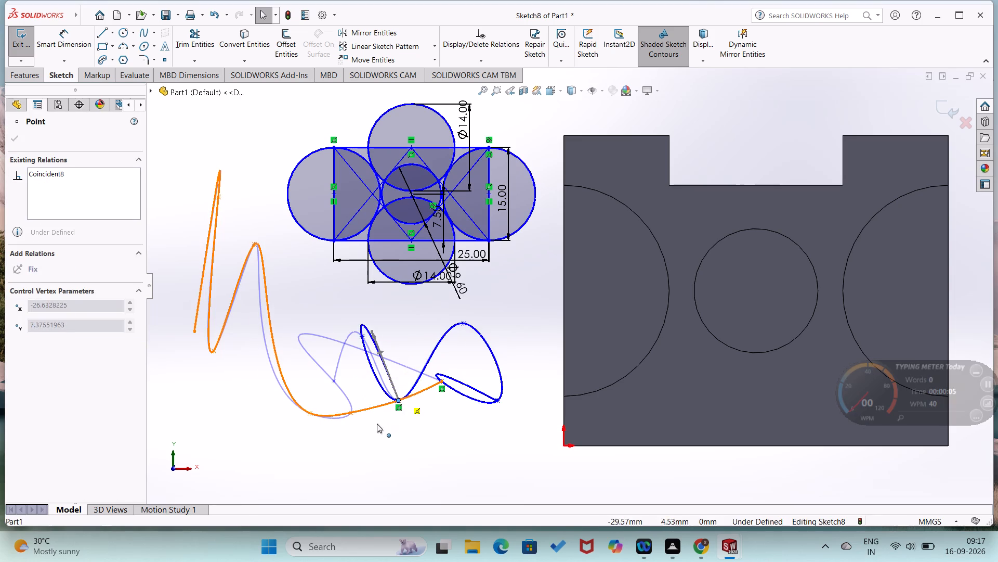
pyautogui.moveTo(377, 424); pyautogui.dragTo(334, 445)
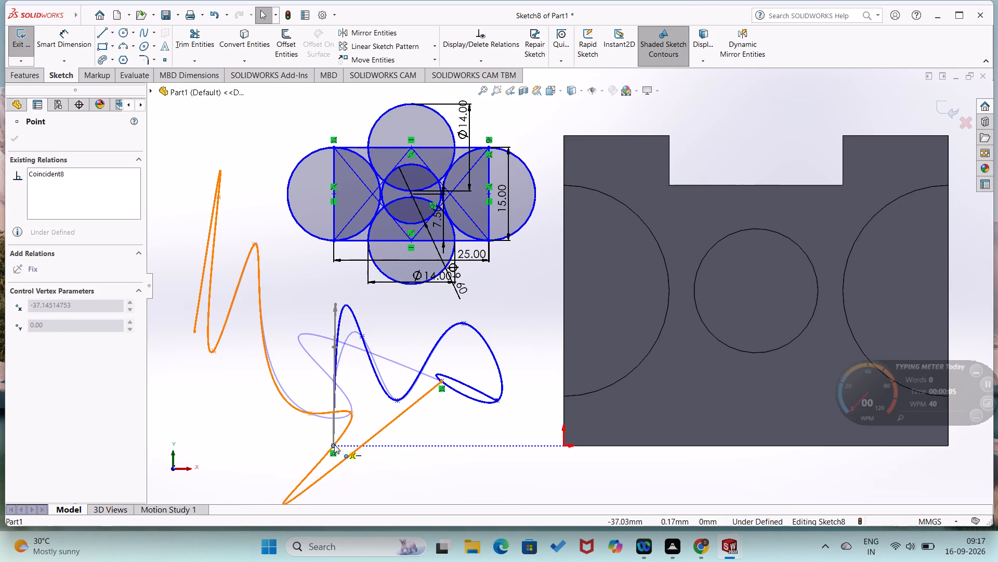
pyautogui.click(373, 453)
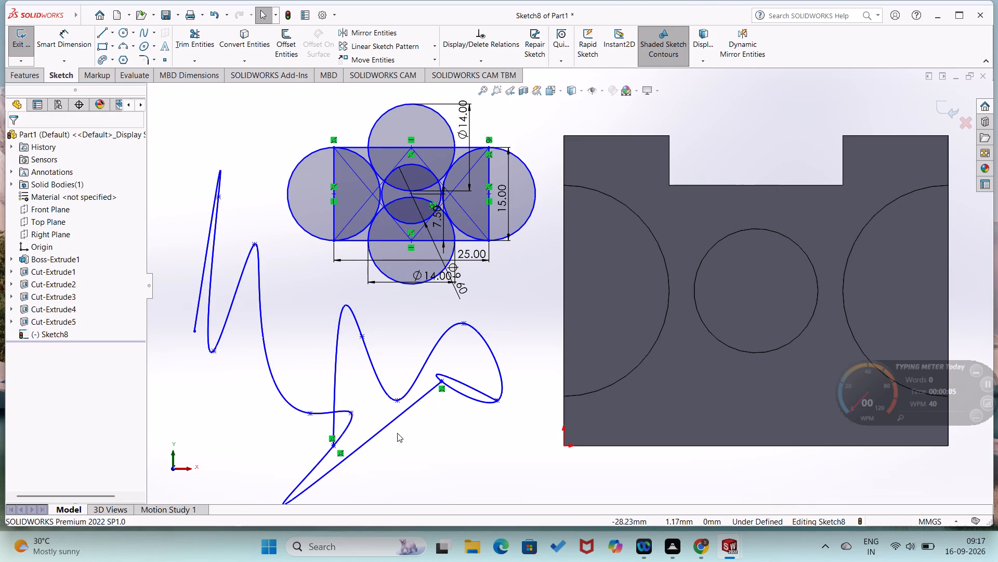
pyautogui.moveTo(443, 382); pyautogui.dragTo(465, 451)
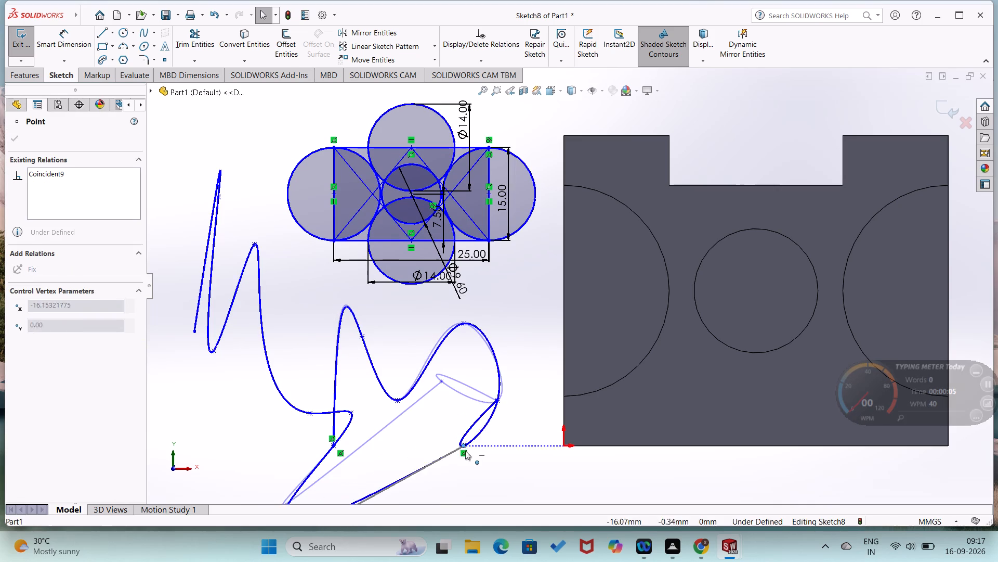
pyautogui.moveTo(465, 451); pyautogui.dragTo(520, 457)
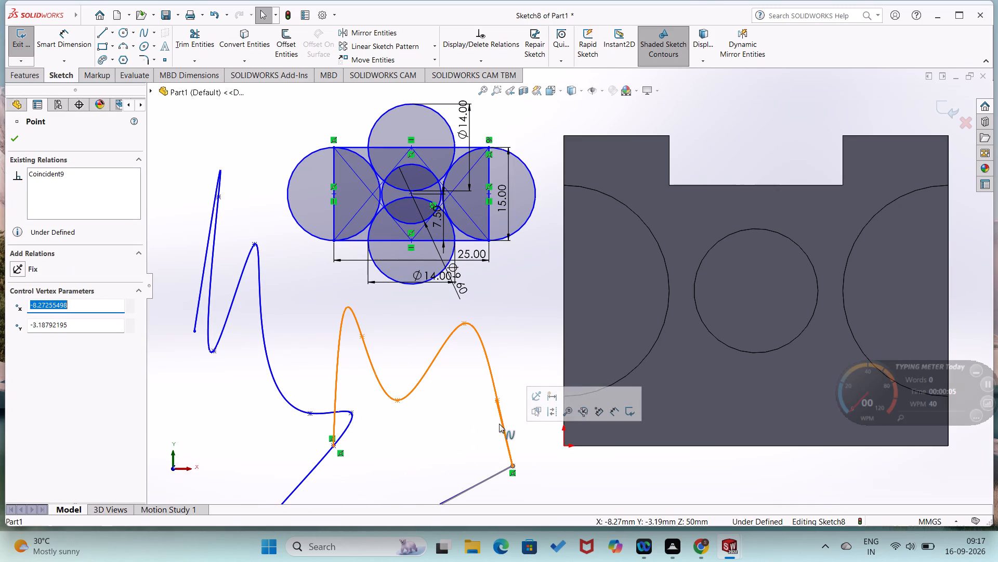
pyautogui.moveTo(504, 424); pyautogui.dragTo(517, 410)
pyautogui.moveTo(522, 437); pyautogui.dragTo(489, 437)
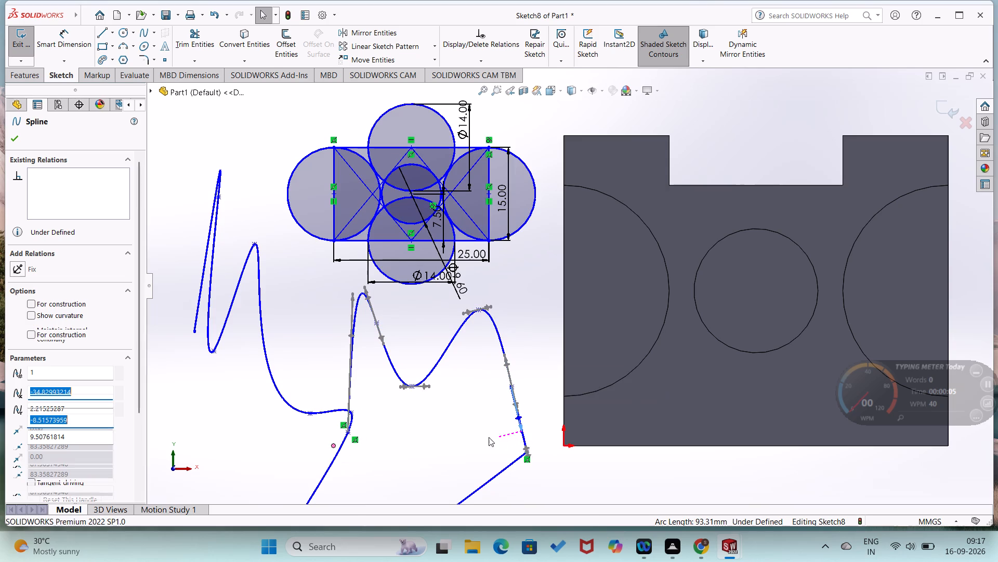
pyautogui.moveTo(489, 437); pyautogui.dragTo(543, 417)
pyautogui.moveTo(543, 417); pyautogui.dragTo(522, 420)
# Delete both remaining splines beside and below the 25 × 15 mm rectangle.
pyautogui.moveTo(544, 417); pyautogui.dragTo(520, 419, button='right')
pyautogui.moveTo(519, 417); pyautogui.dragTo(495, 430, button='middle')
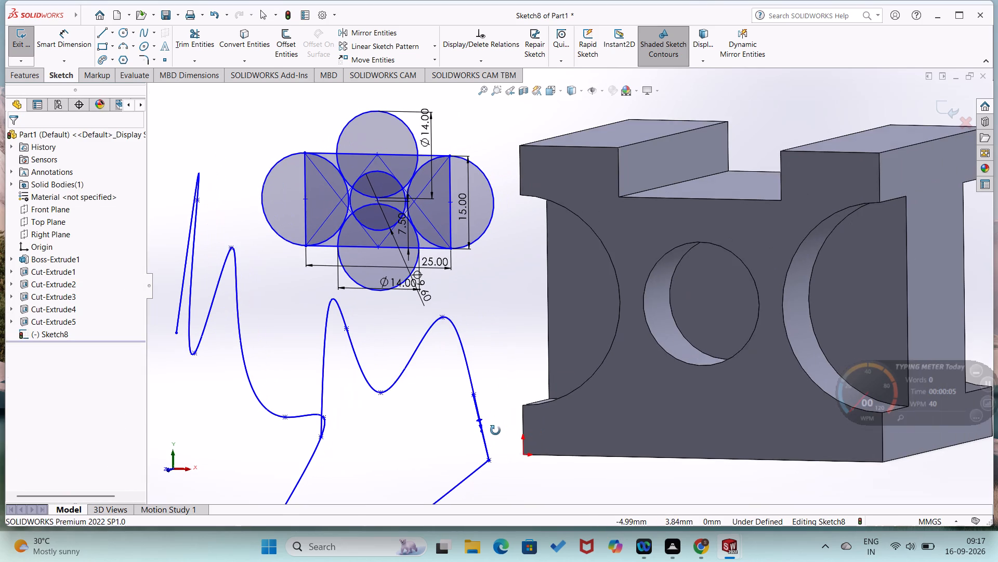
pyautogui.moveTo(495, 430); pyautogui.dragTo(523, 404, button='middle')
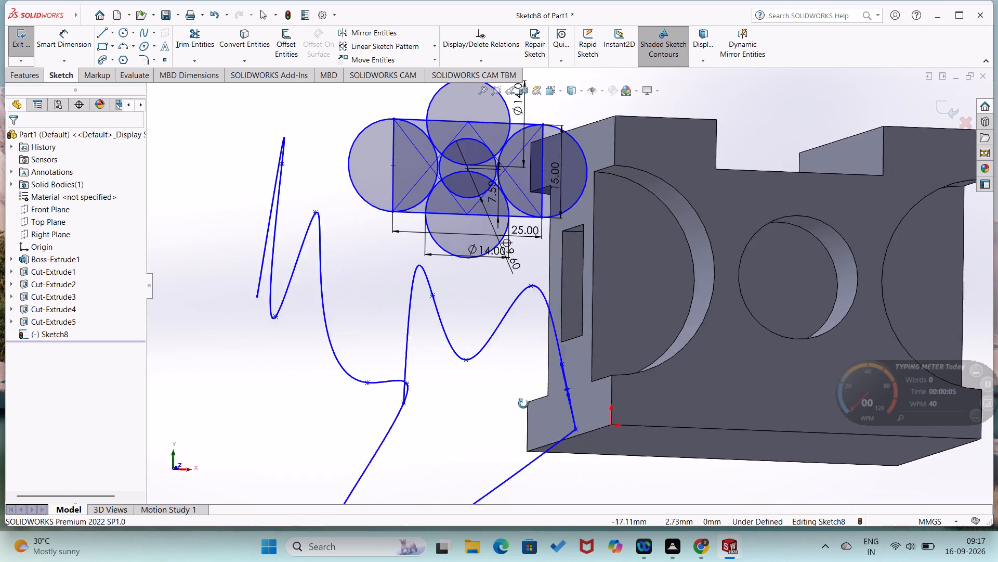
pyautogui.moveTo(523, 404); pyautogui.dragTo(513, 404, button='middle')
pyautogui.click(503, 408)
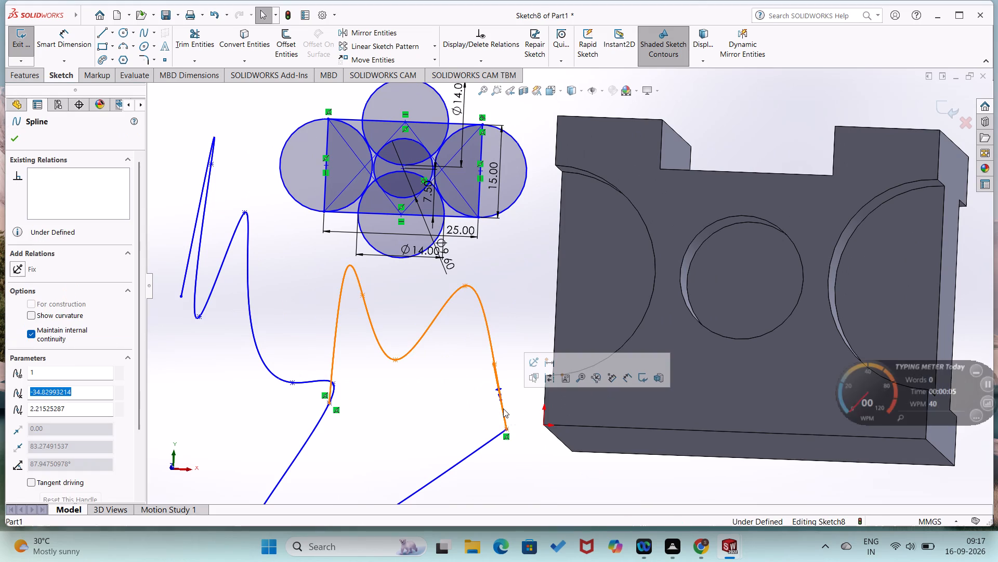
pyautogui.press('Delete')
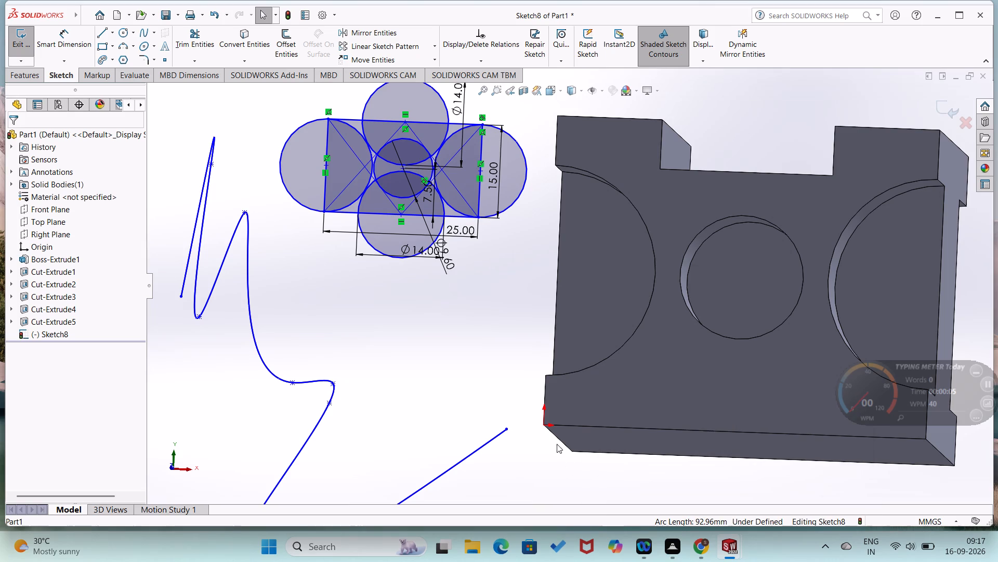
pyautogui.scroll(-2, 521, 428)
pyautogui.scroll(3, 520, 428)
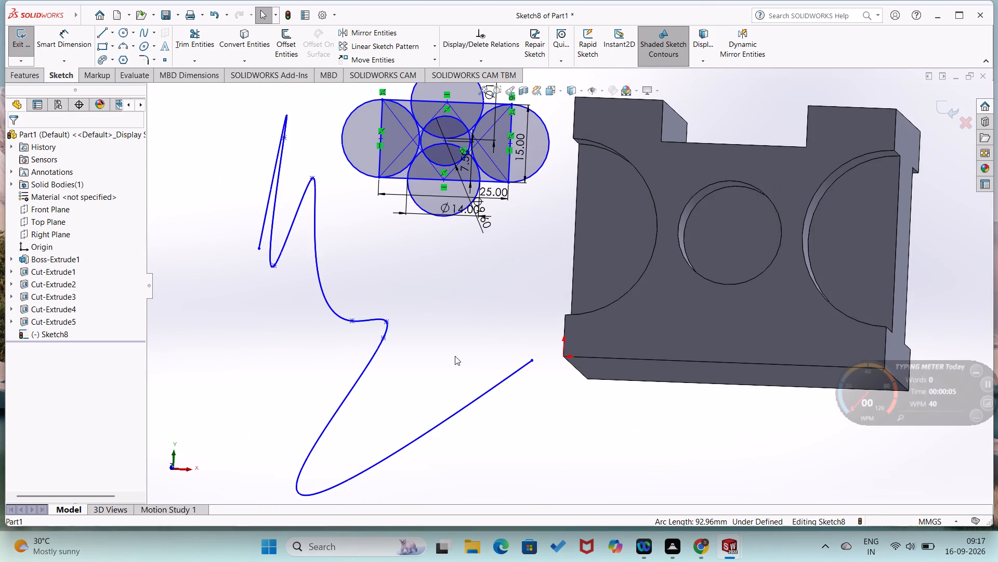
pyautogui.click(206, 166)
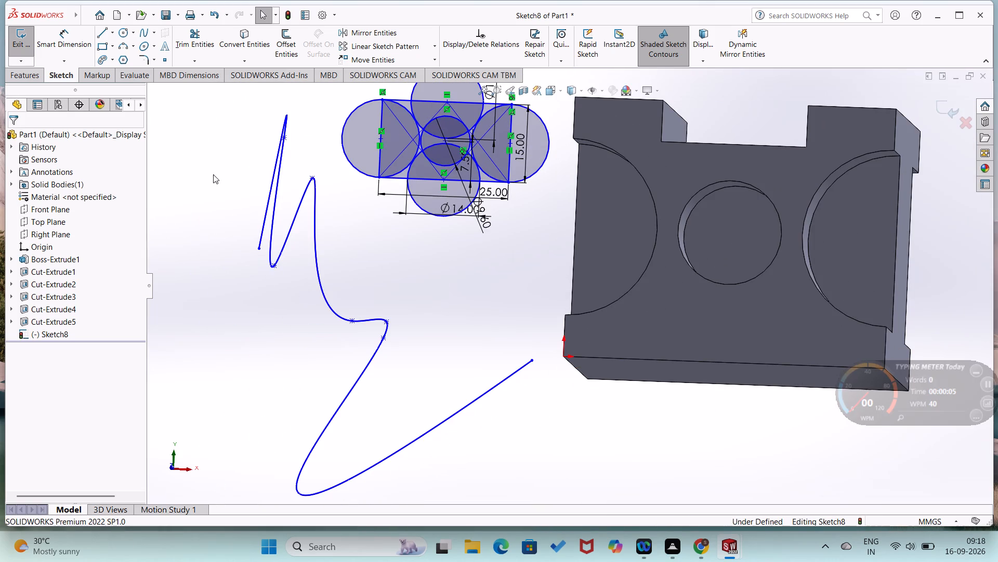
pyautogui.click(286, 236)
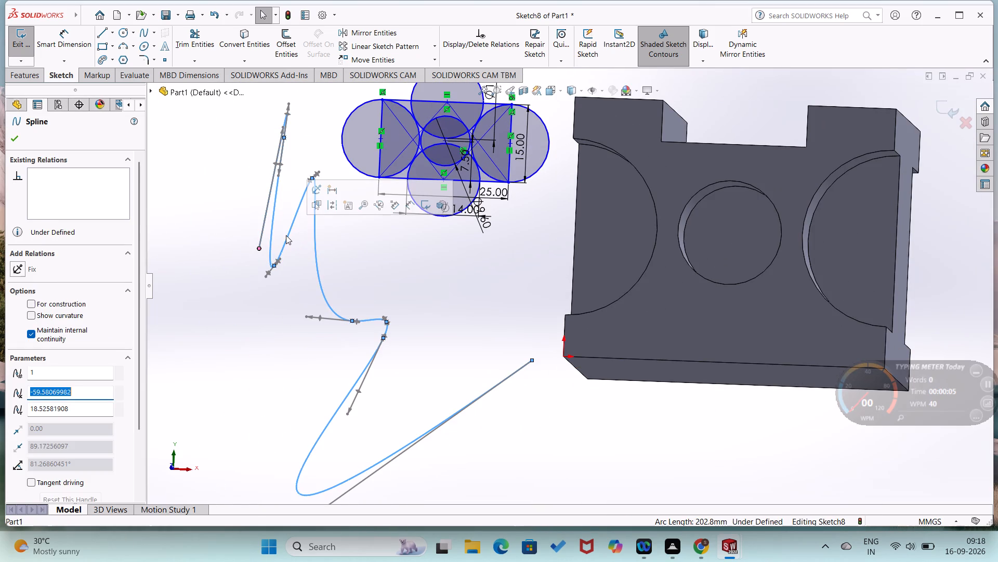
pyautogui.press('Delete')
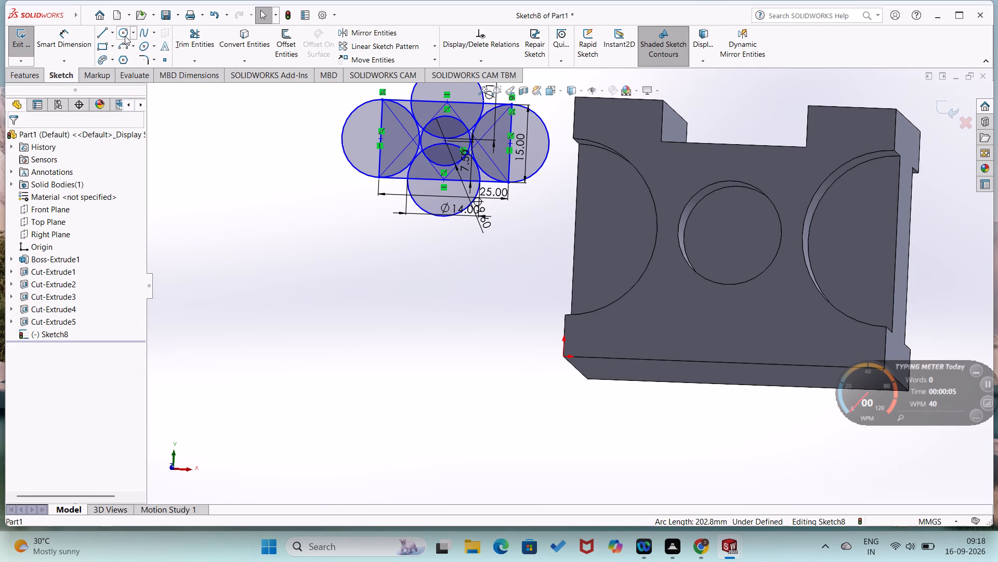
# Sketch a corner rectangle about 41 × 29 mm in the empty area below the 25 × 15 mm rectangle.
pyautogui.click(103, 45)
pyautogui.click(278, 274)
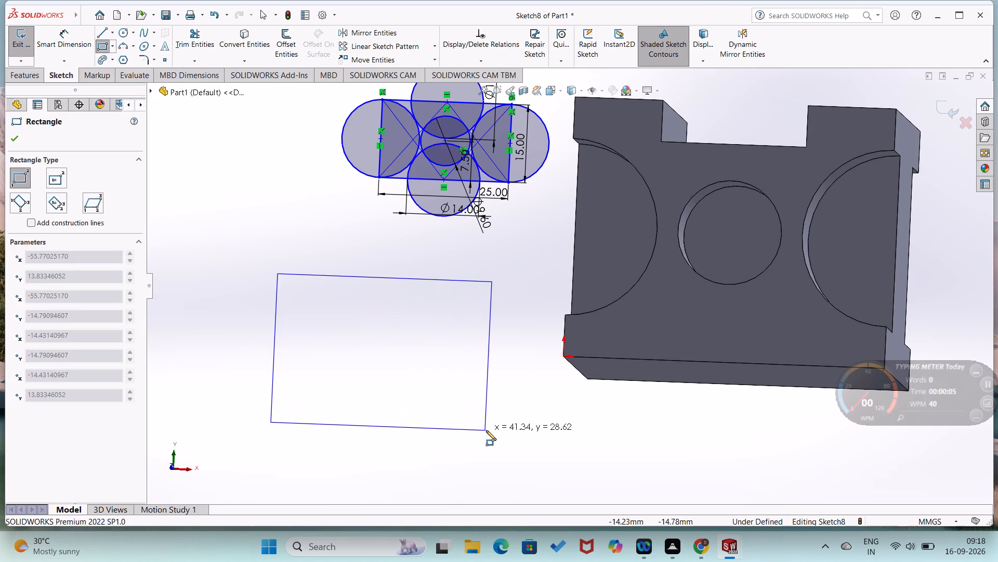
pyautogui.click(486, 430)
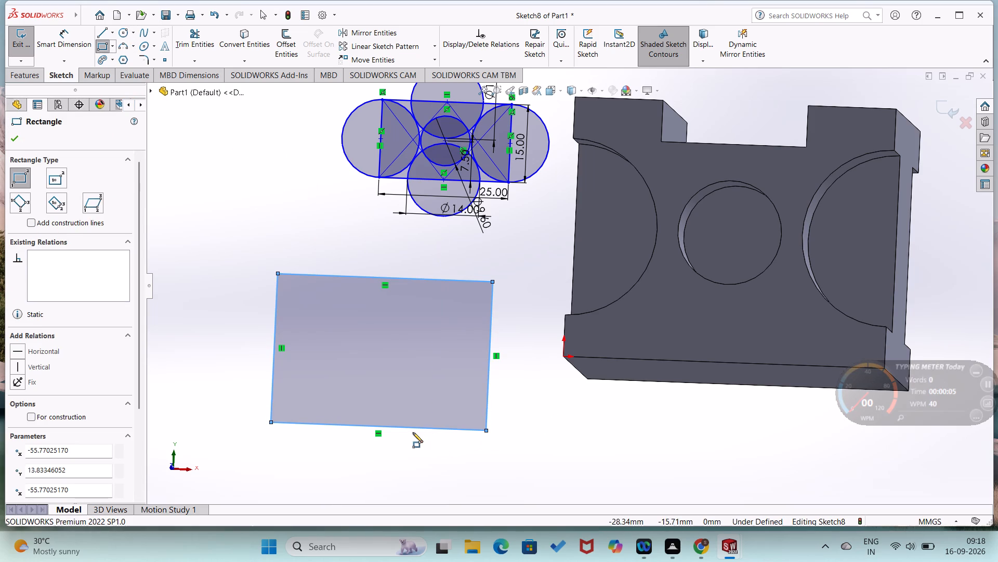
pyautogui.rightClick(405, 439)
pyautogui.click(421, 444)
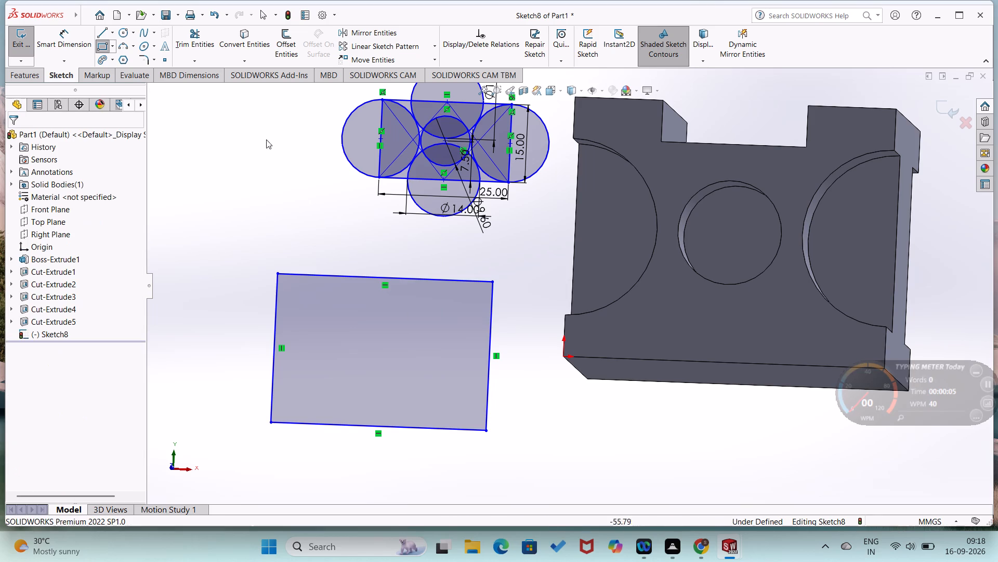
# Sketch a wavy spline from the new rectangle's lower-left corner, alternating between its bottom side and top-side midpoint and ending near its right side's midpoint.
pyautogui.click(138, 31)
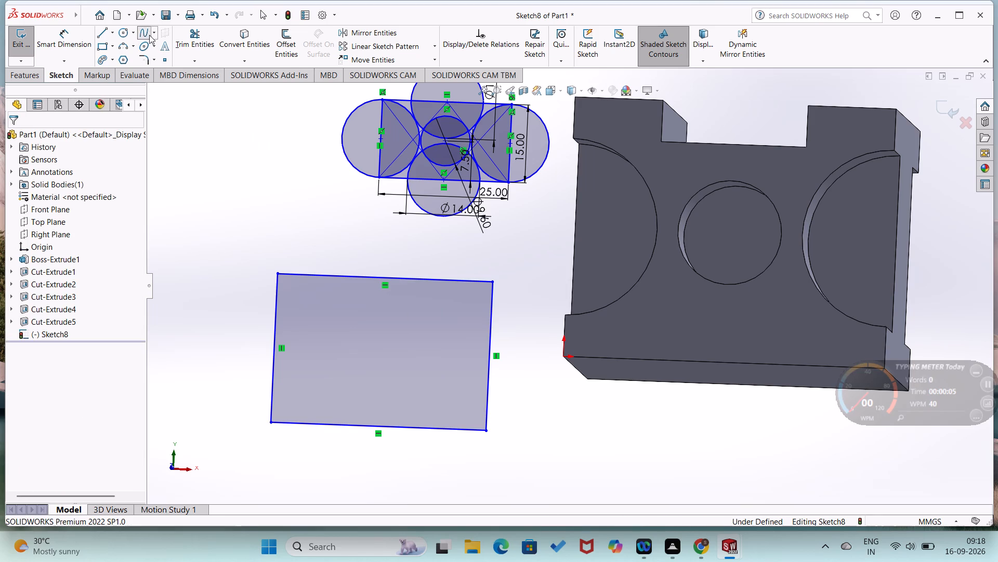
pyautogui.click(270, 423)
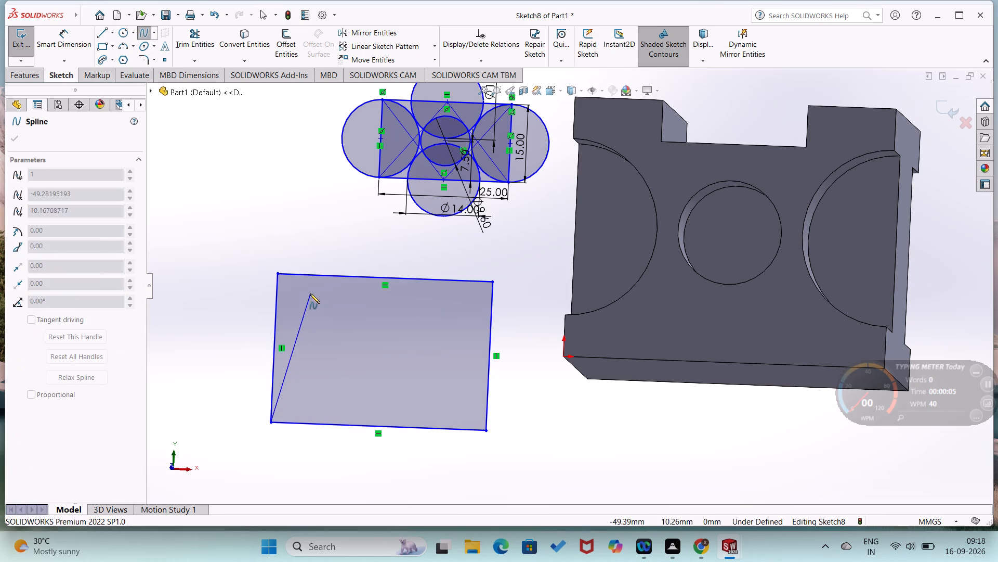
pyautogui.click(299, 331)
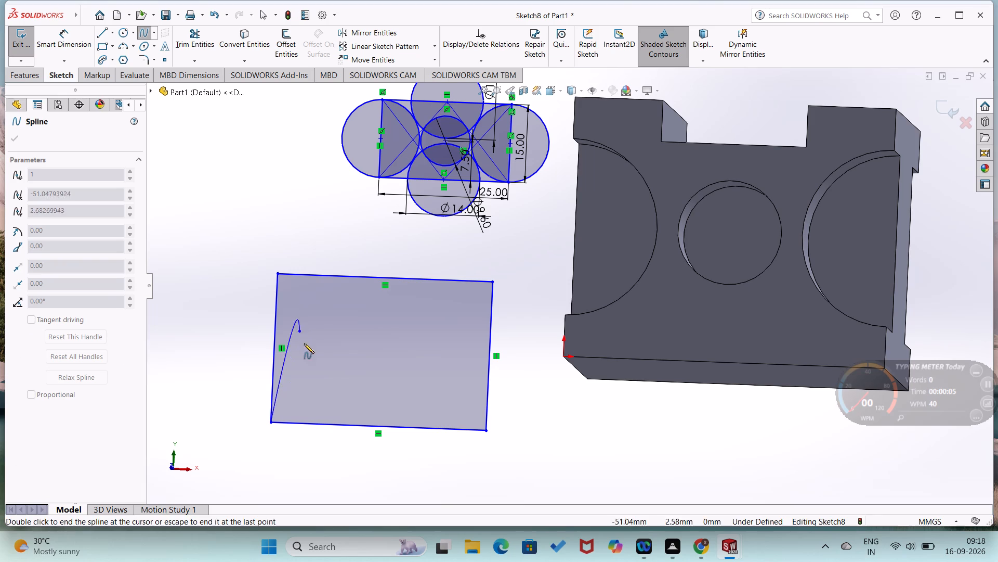
pyautogui.click(336, 424)
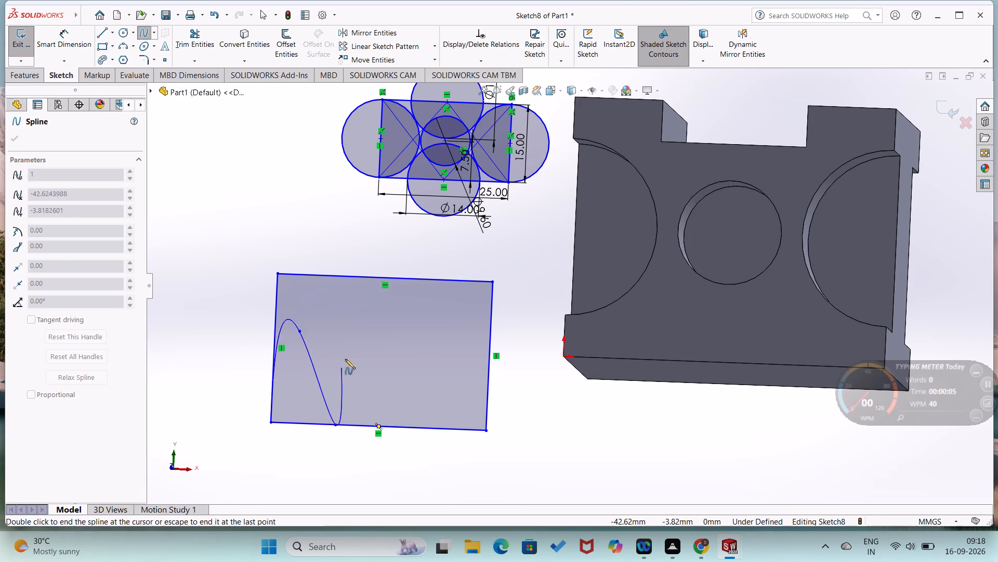
pyautogui.click(383, 276)
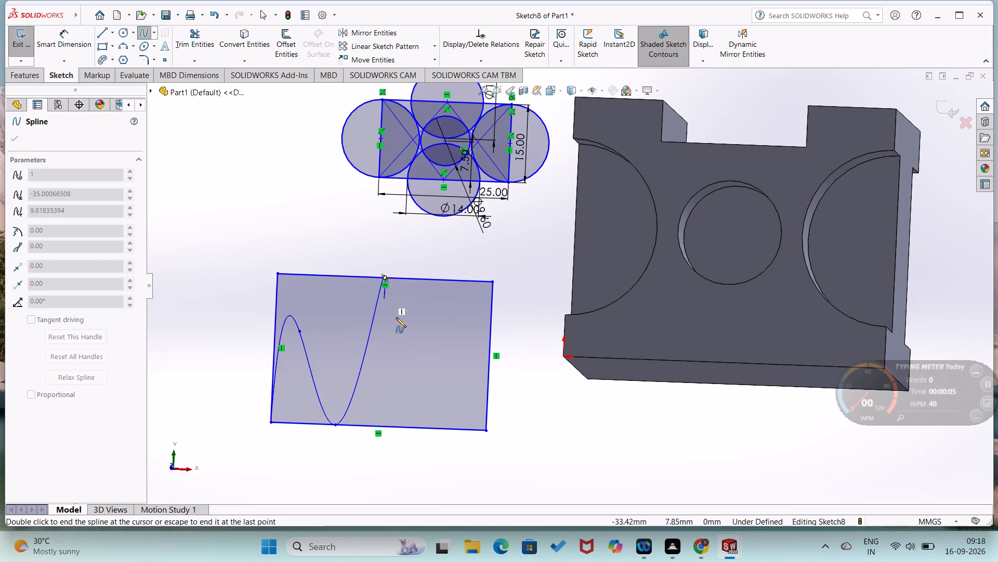
pyautogui.click(438, 427)
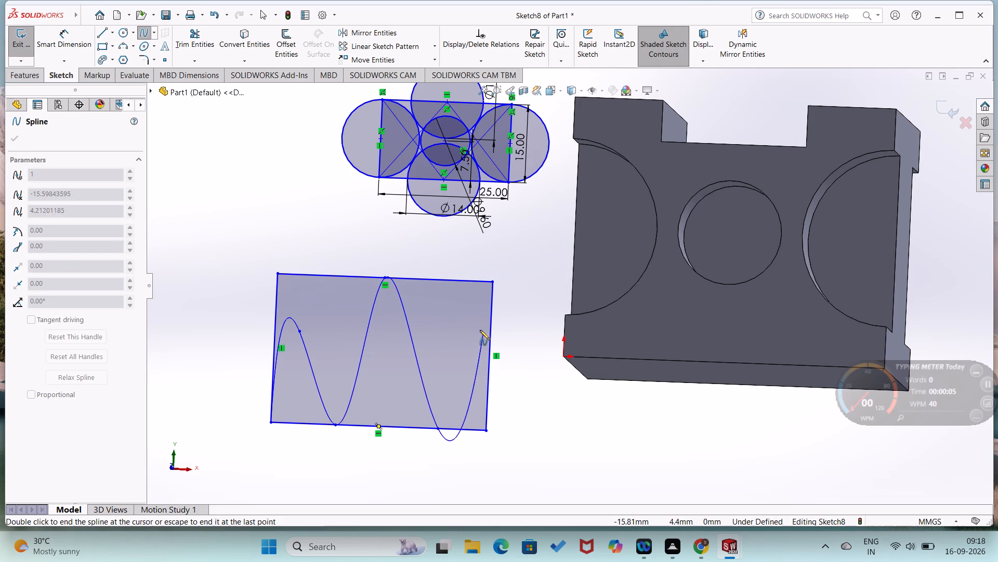
pyautogui.click(489, 356)
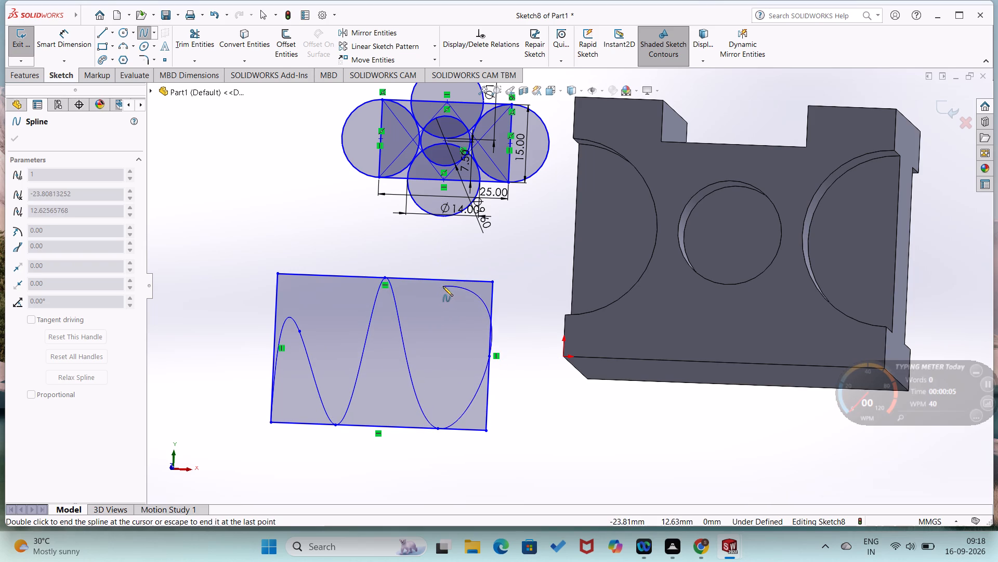
pyautogui.click(488, 356)
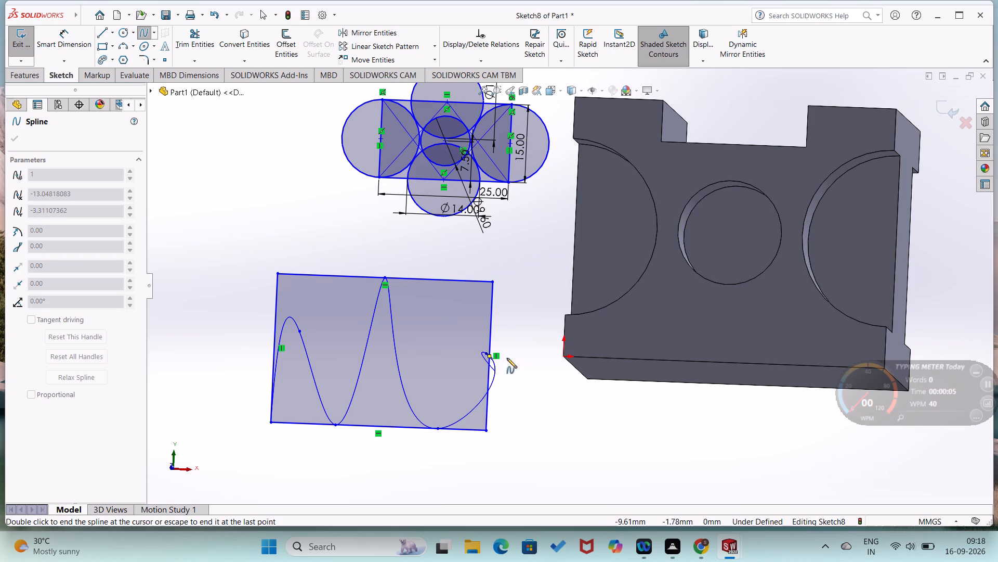
pyautogui.rightClick(495, 327)
pyautogui.click(510, 335)
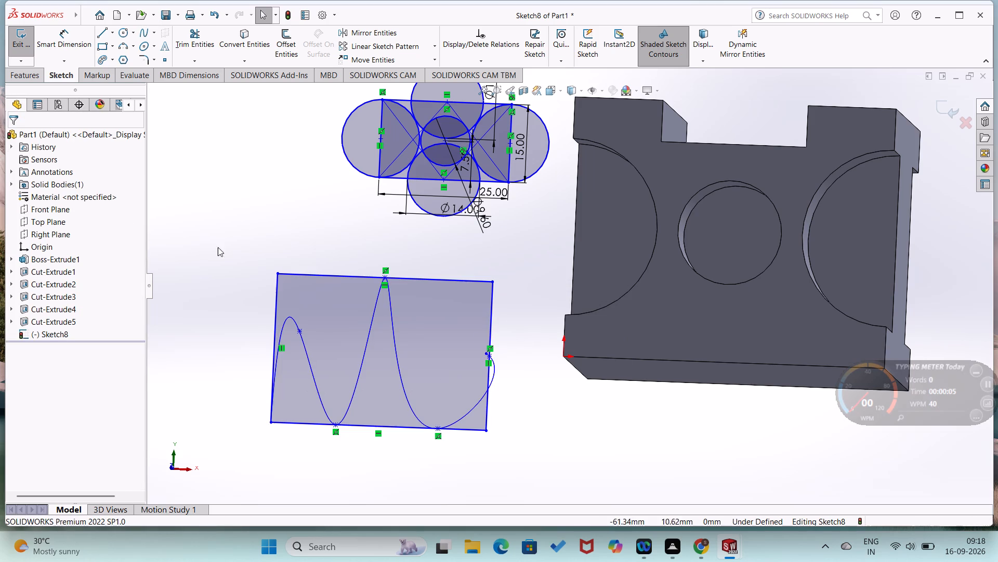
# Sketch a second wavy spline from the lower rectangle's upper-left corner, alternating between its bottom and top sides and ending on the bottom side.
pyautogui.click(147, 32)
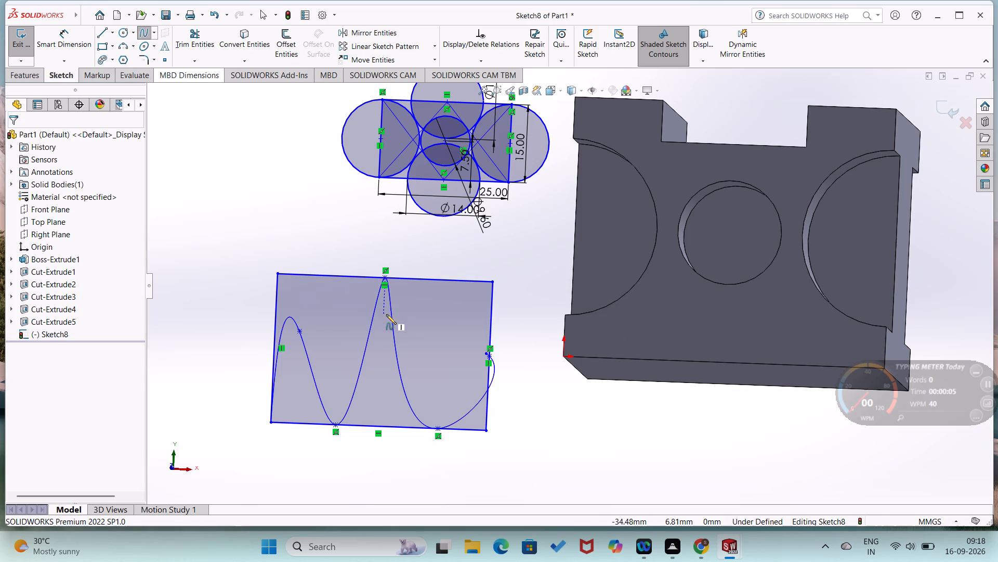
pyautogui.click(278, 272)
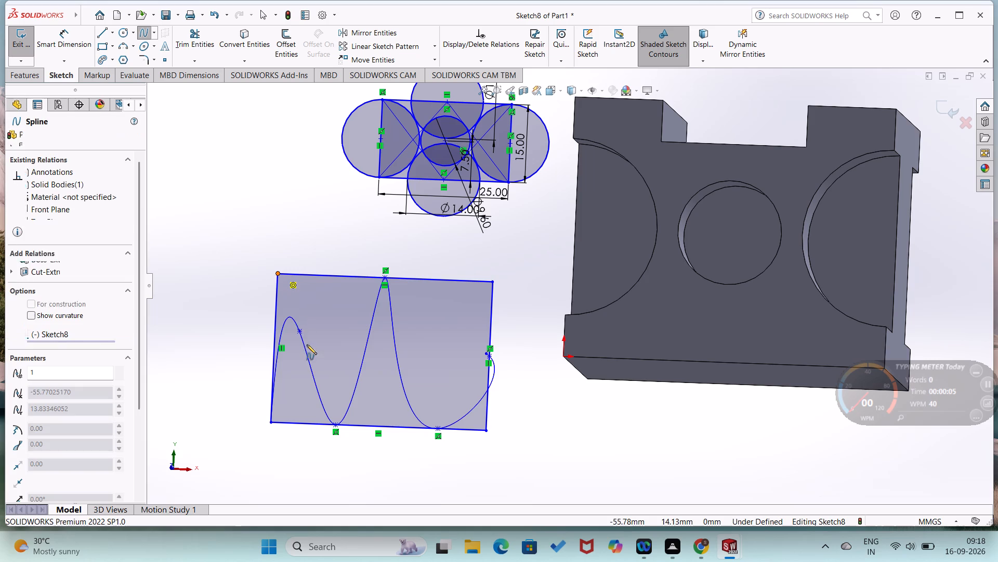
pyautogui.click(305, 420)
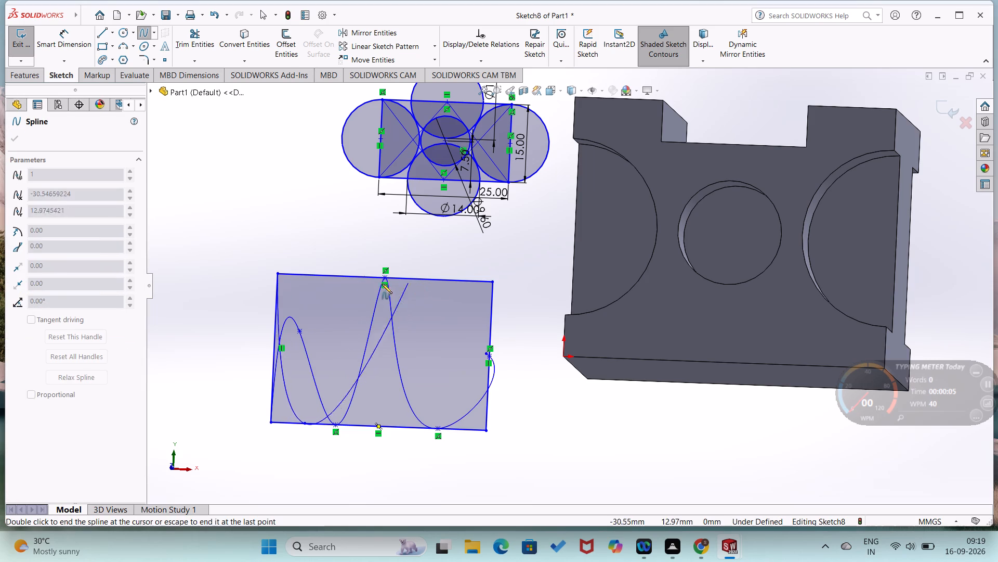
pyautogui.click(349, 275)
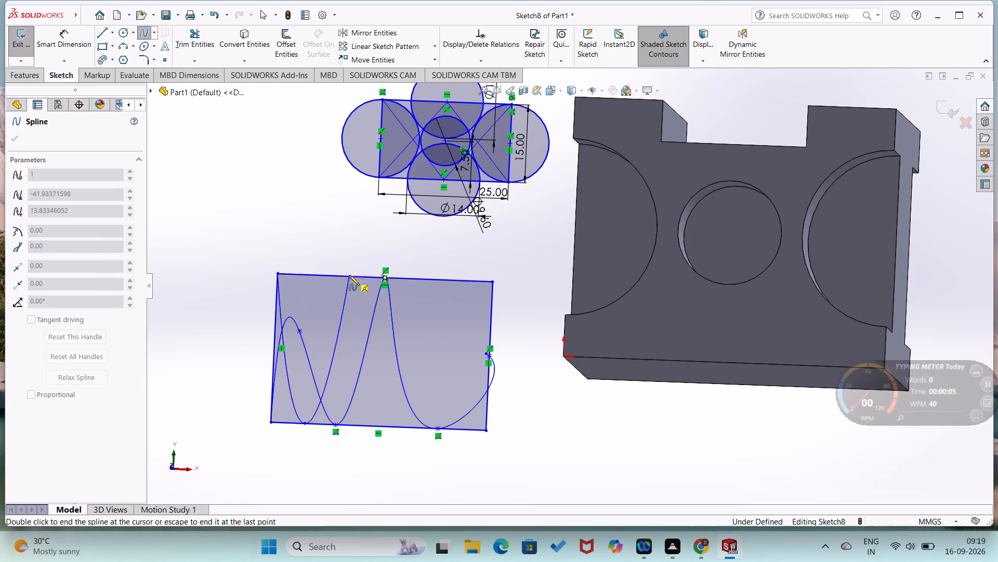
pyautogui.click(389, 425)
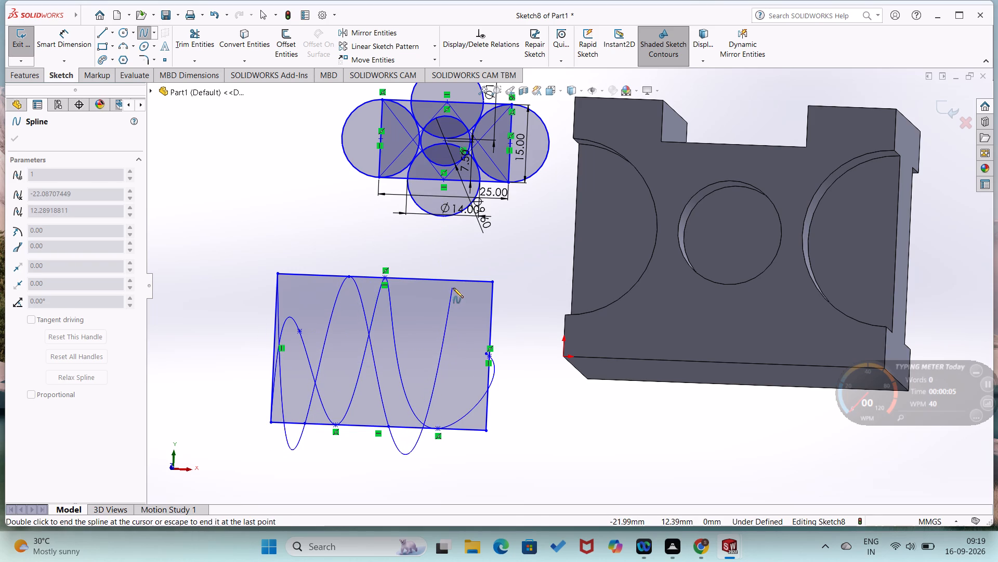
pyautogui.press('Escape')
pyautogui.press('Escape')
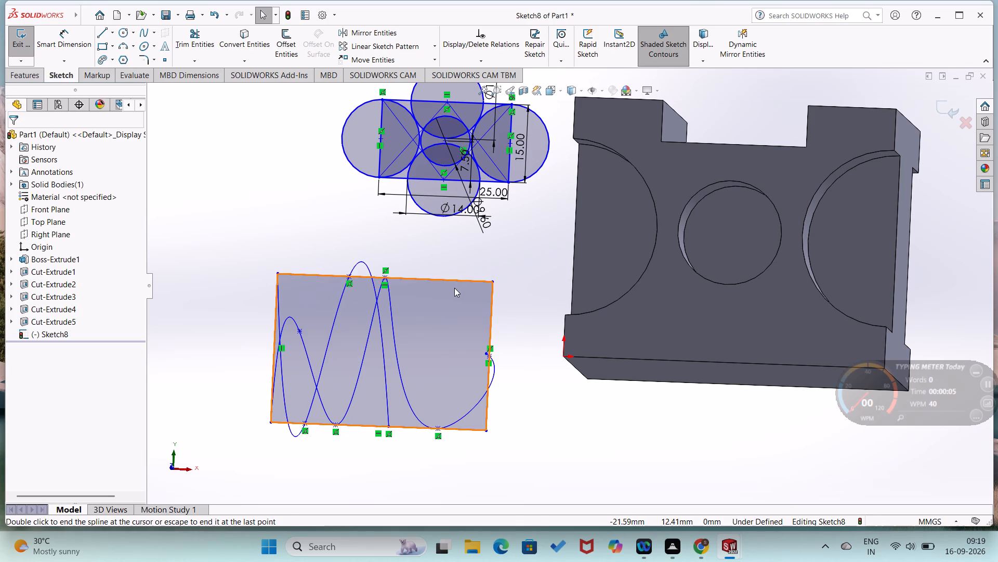
# Undo both wavy splines and the rectangle drawn below the 25 × 15 mm rectangle.
pyautogui.hotkey('ctrl', 'z')
pyautogui.hotkey('ctrl', 'z')
pyautogui.hotkey('ctrl', 'z')
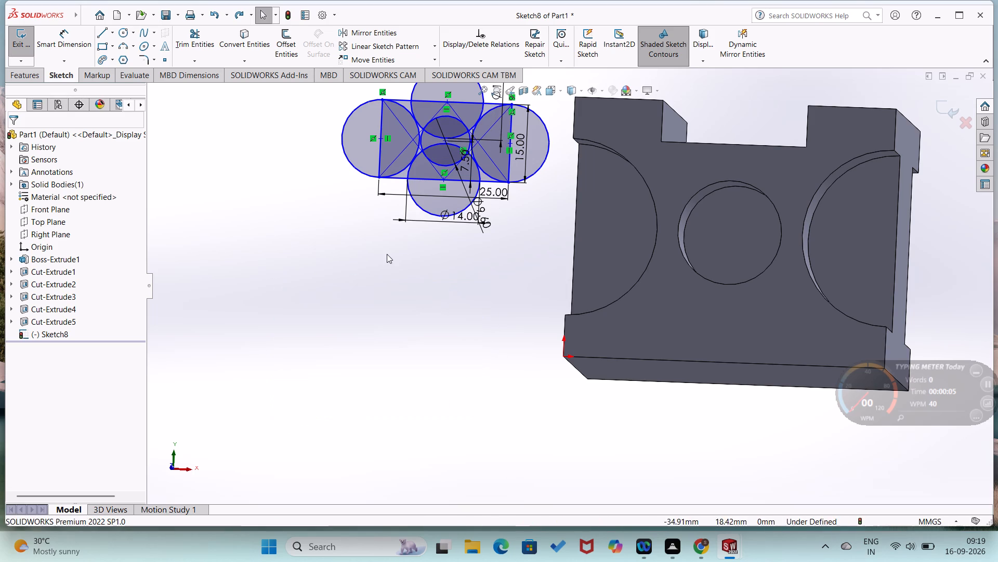
# Sketch a corner rectangle about 44 × 27 mm in the empty area below the 25 × 15 mm rectangle.
pyautogui.click(103, 47)
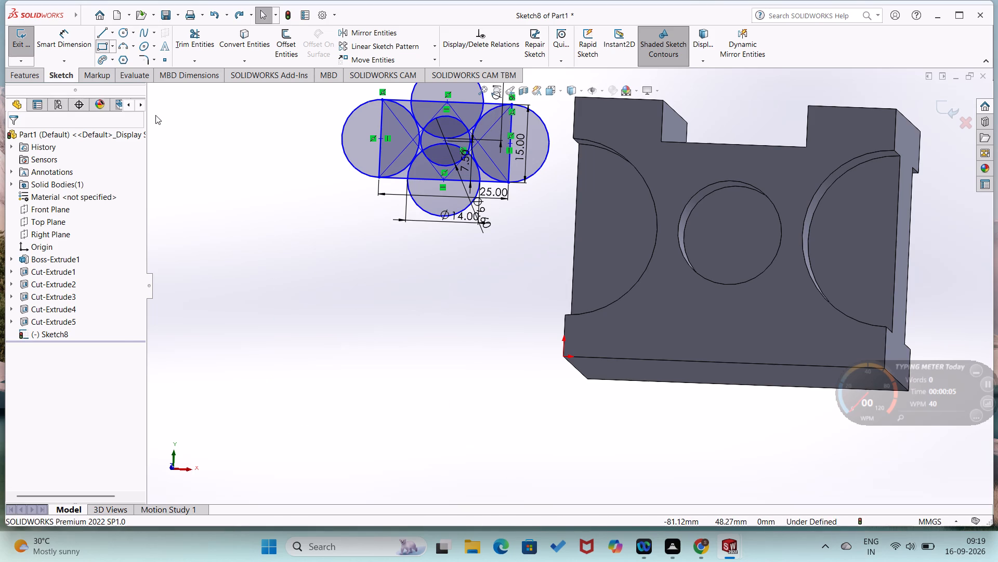
pyautogui.click(254, 274)
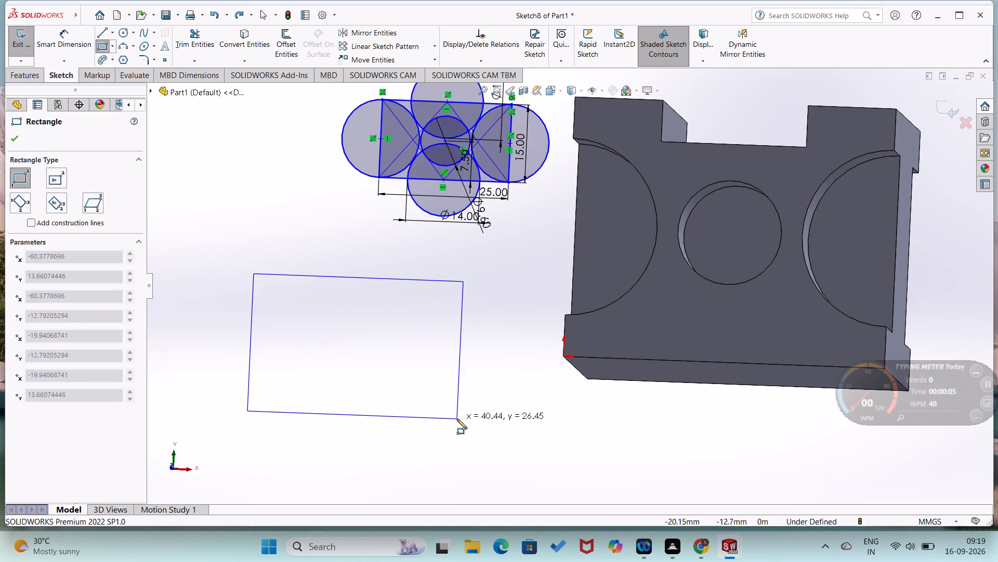
pyautogui.click(476, 424)
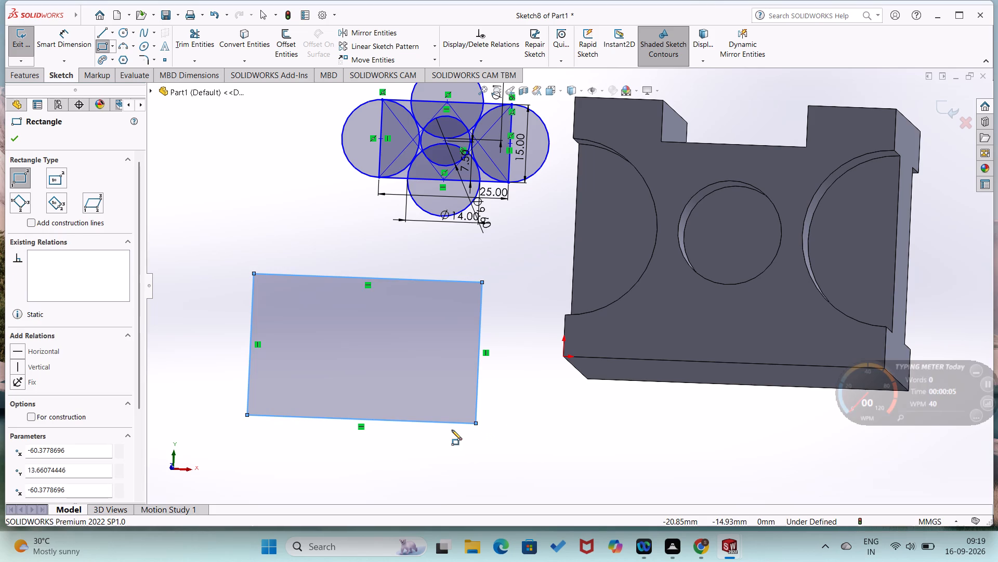
pyautogui.rightClick(452, 430)
pyautogui.click(468, 433)
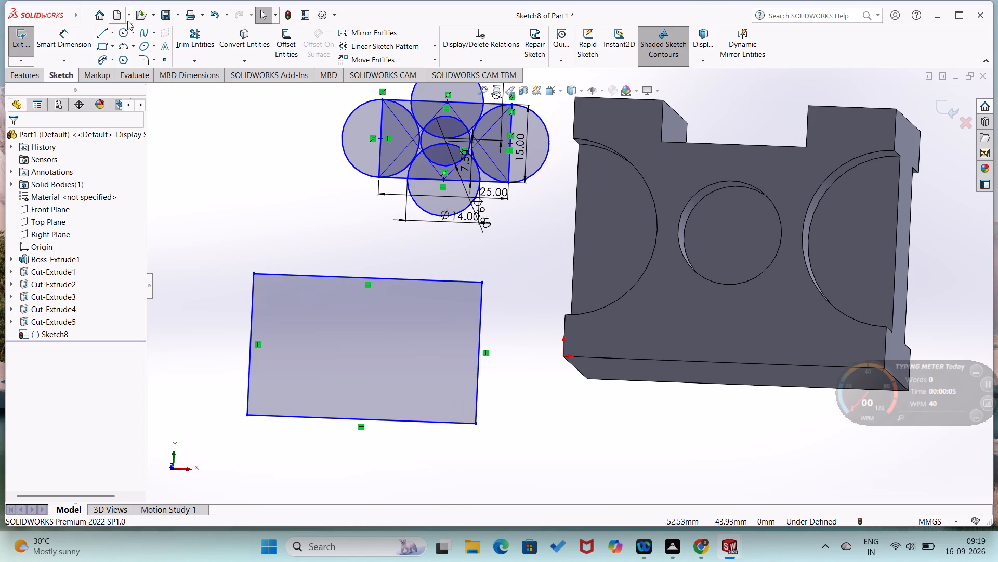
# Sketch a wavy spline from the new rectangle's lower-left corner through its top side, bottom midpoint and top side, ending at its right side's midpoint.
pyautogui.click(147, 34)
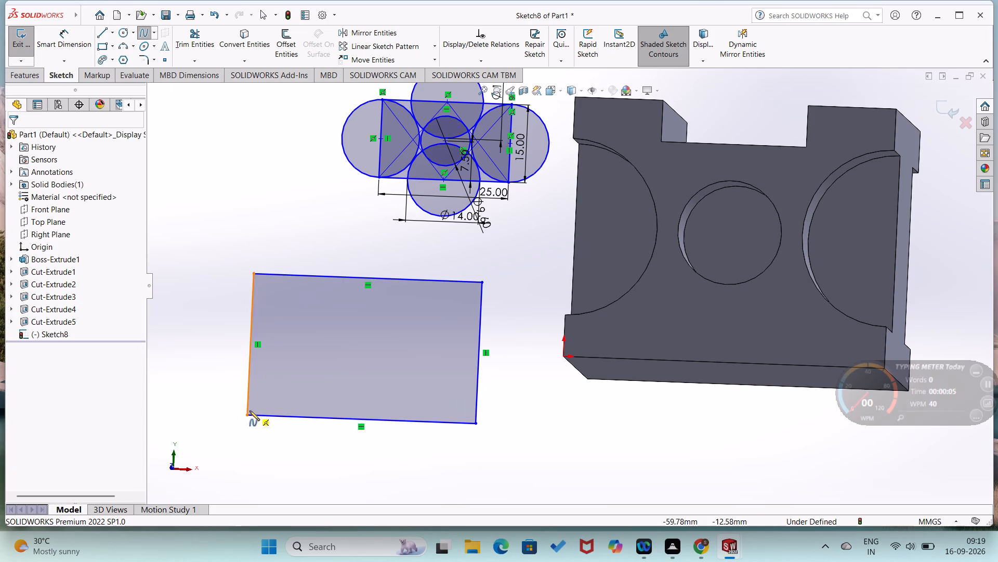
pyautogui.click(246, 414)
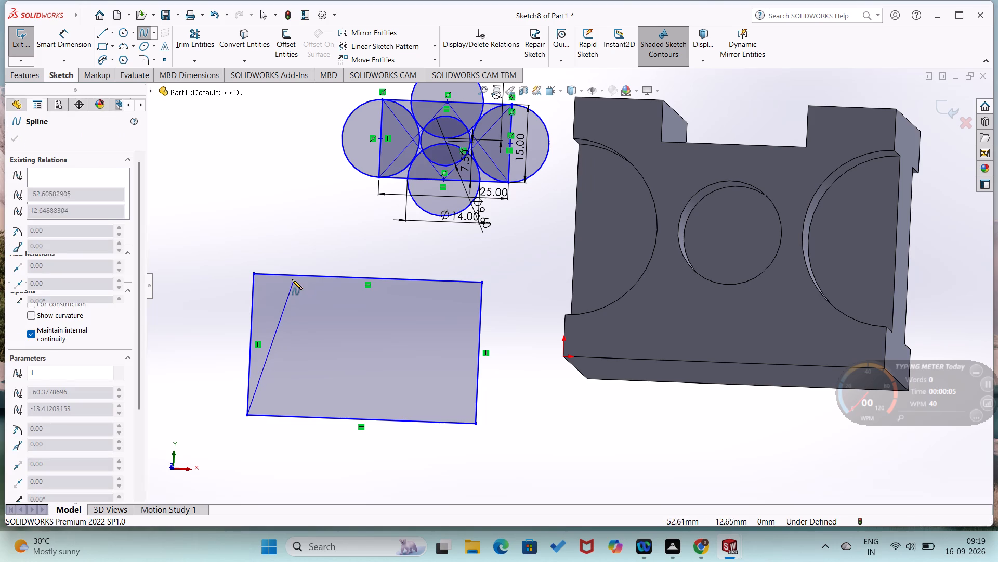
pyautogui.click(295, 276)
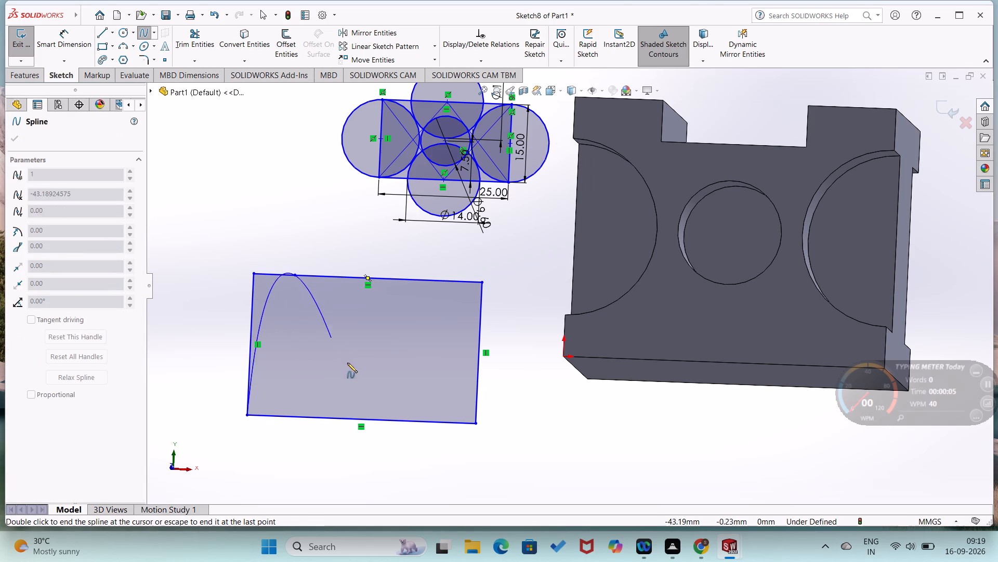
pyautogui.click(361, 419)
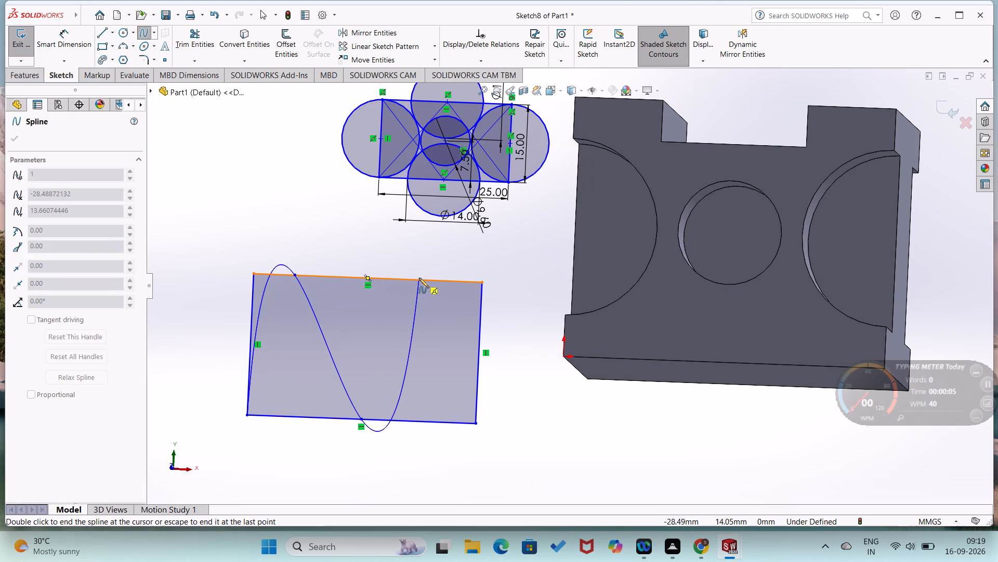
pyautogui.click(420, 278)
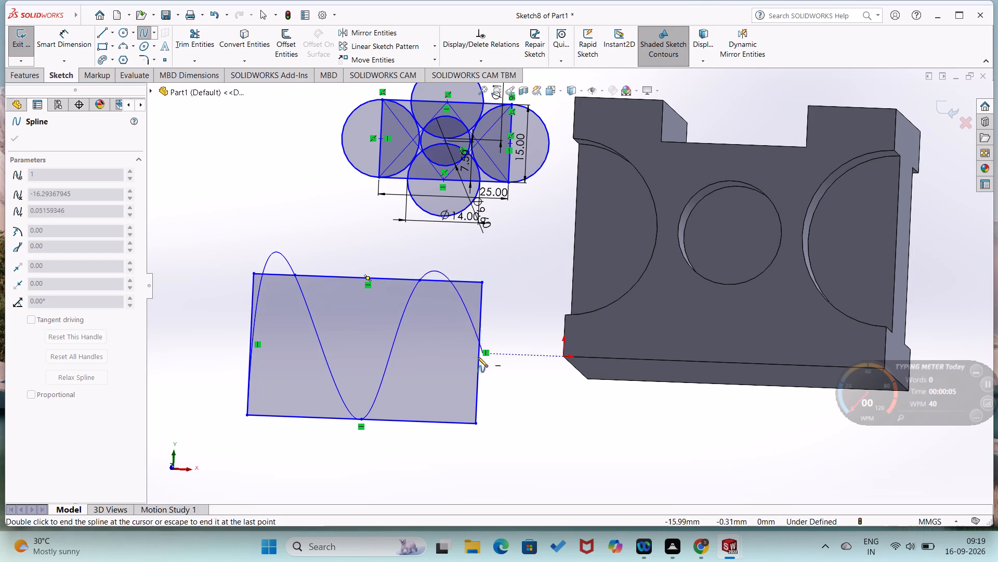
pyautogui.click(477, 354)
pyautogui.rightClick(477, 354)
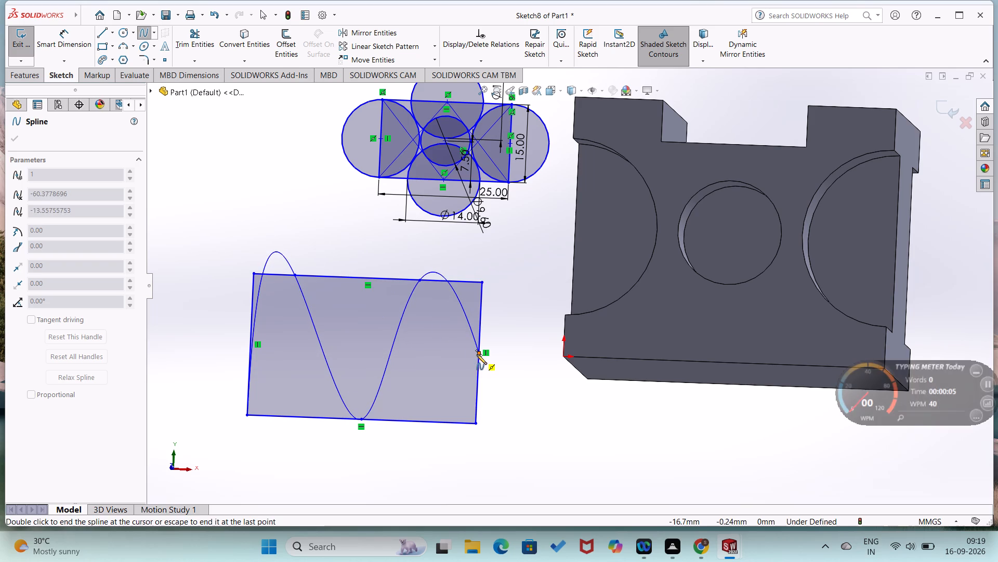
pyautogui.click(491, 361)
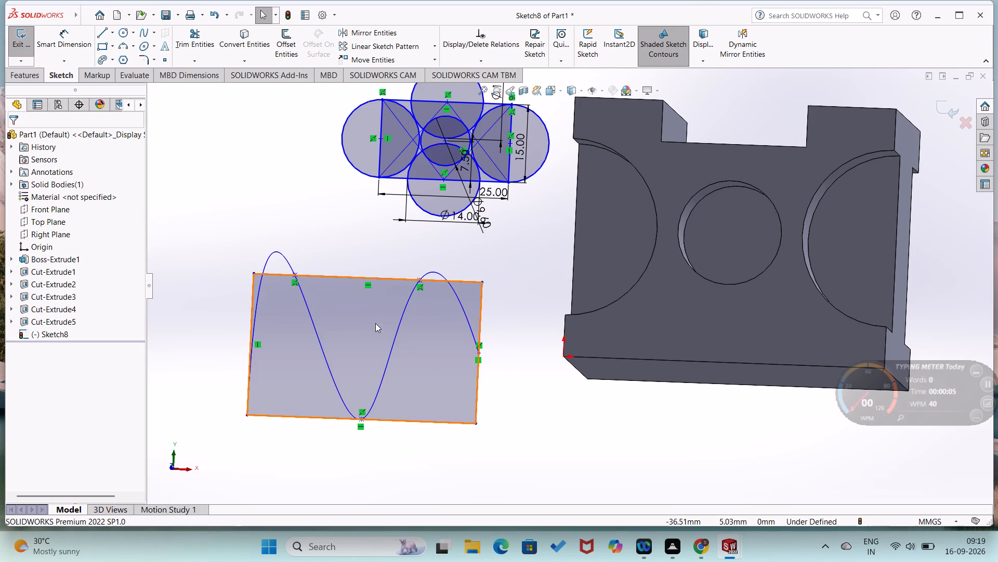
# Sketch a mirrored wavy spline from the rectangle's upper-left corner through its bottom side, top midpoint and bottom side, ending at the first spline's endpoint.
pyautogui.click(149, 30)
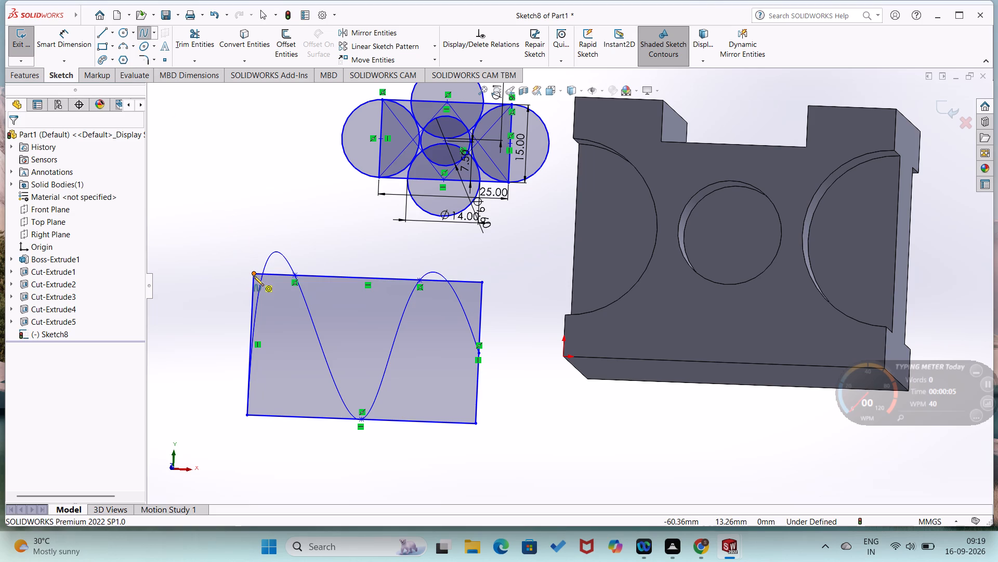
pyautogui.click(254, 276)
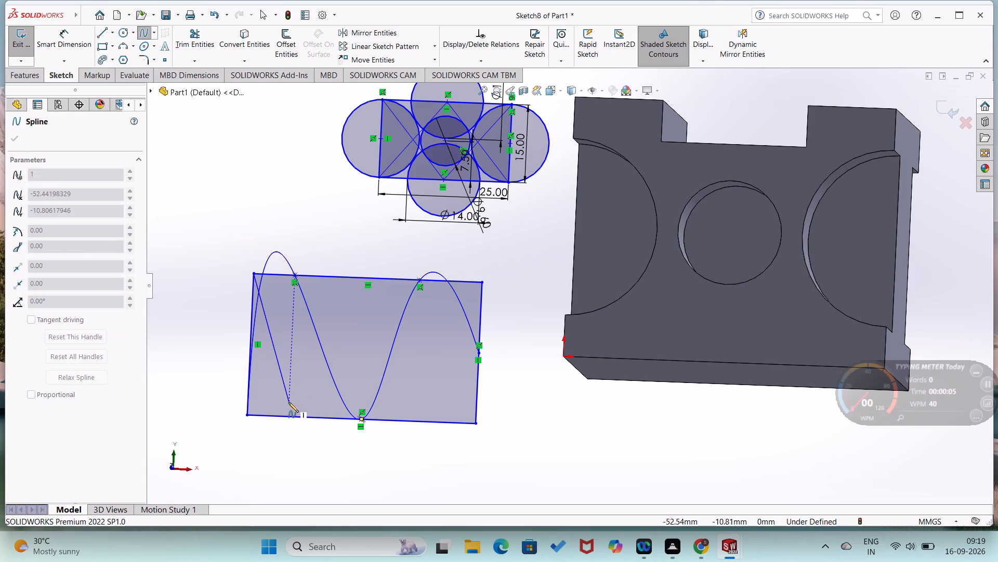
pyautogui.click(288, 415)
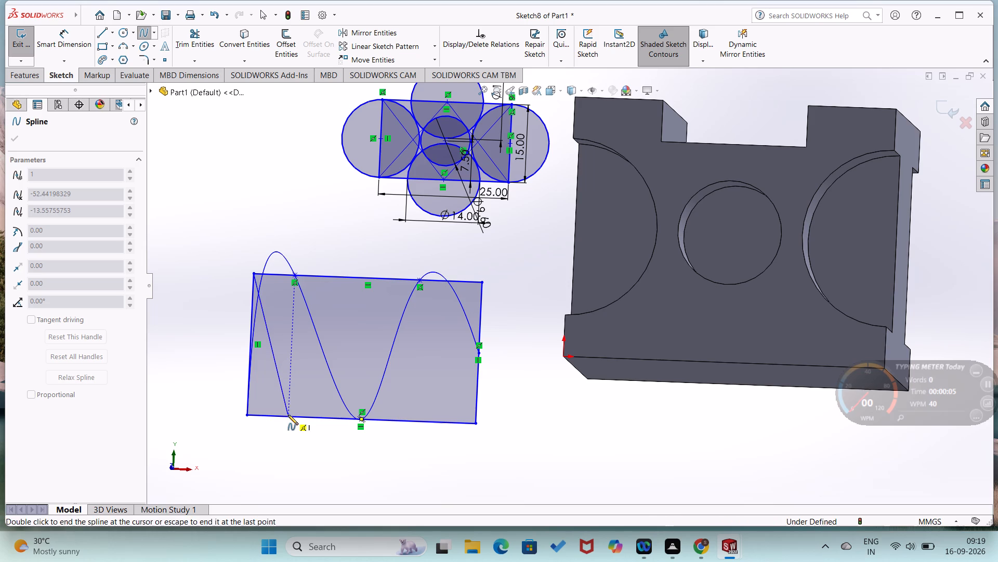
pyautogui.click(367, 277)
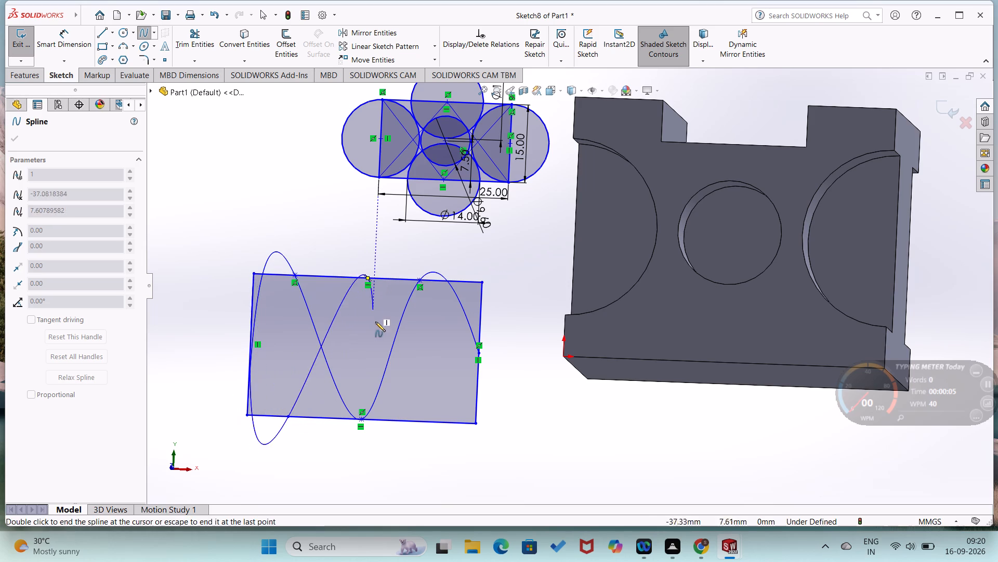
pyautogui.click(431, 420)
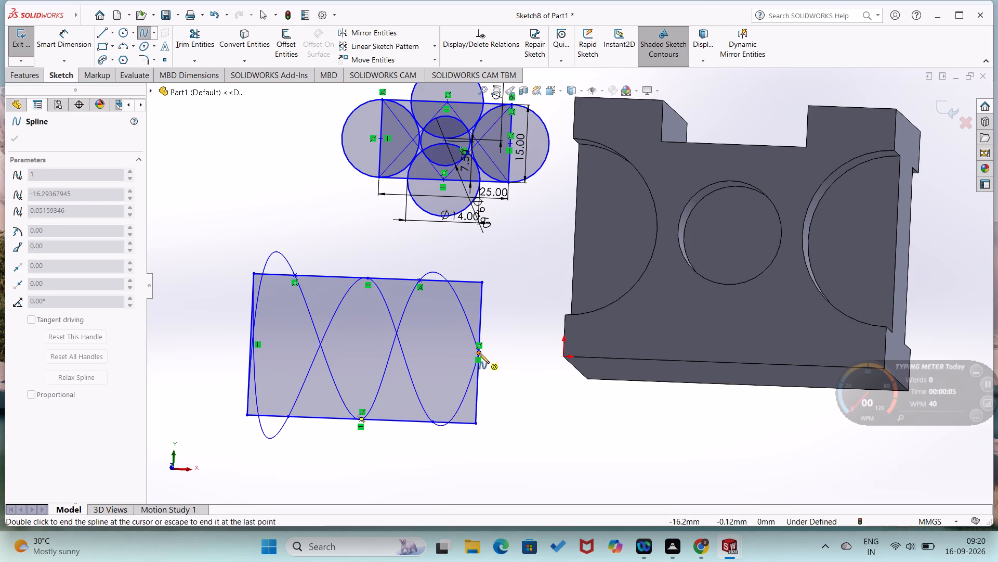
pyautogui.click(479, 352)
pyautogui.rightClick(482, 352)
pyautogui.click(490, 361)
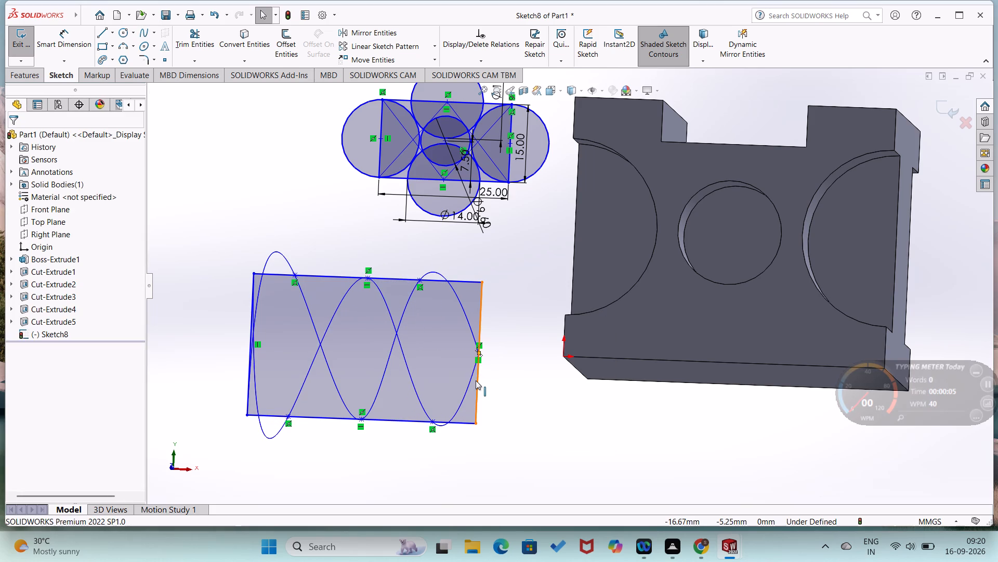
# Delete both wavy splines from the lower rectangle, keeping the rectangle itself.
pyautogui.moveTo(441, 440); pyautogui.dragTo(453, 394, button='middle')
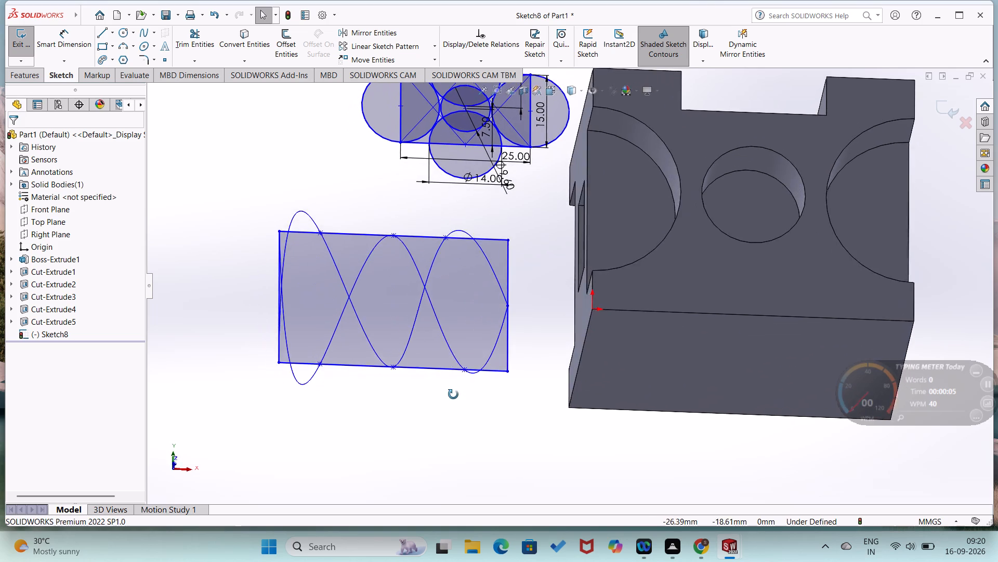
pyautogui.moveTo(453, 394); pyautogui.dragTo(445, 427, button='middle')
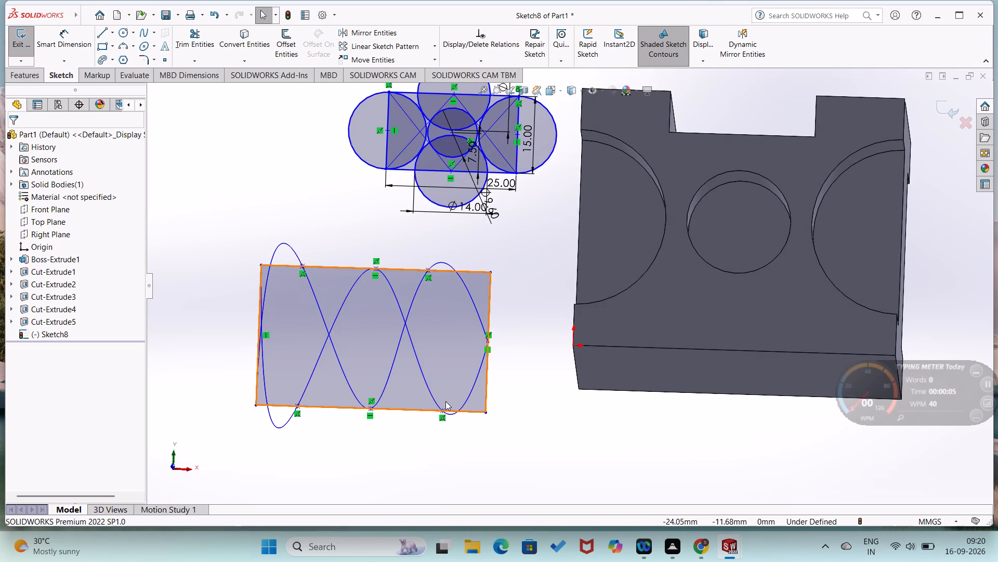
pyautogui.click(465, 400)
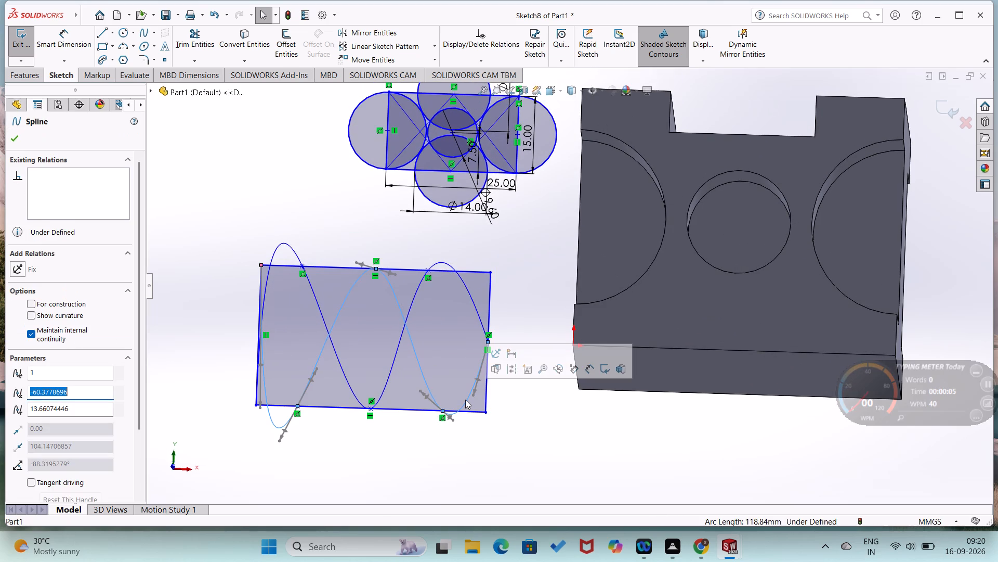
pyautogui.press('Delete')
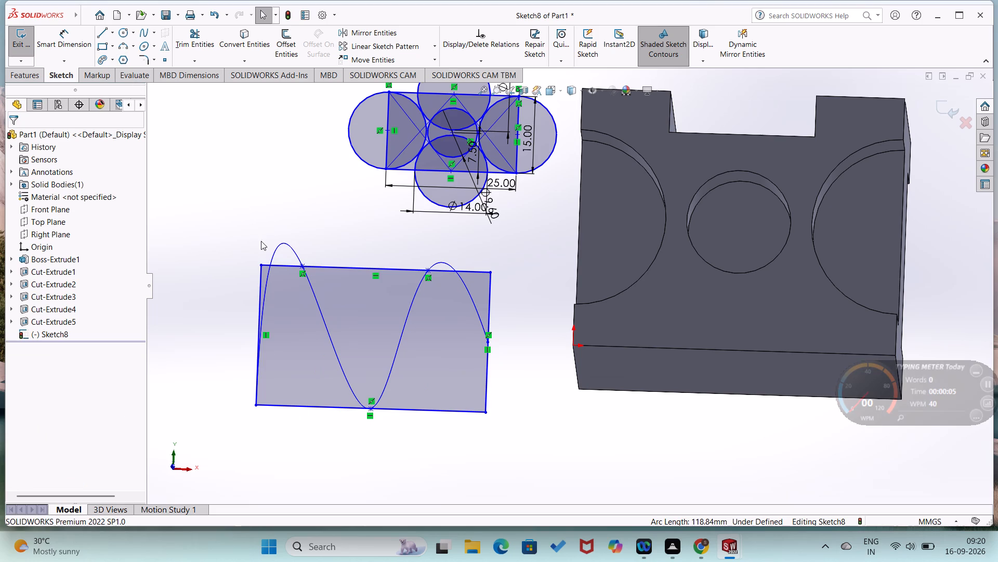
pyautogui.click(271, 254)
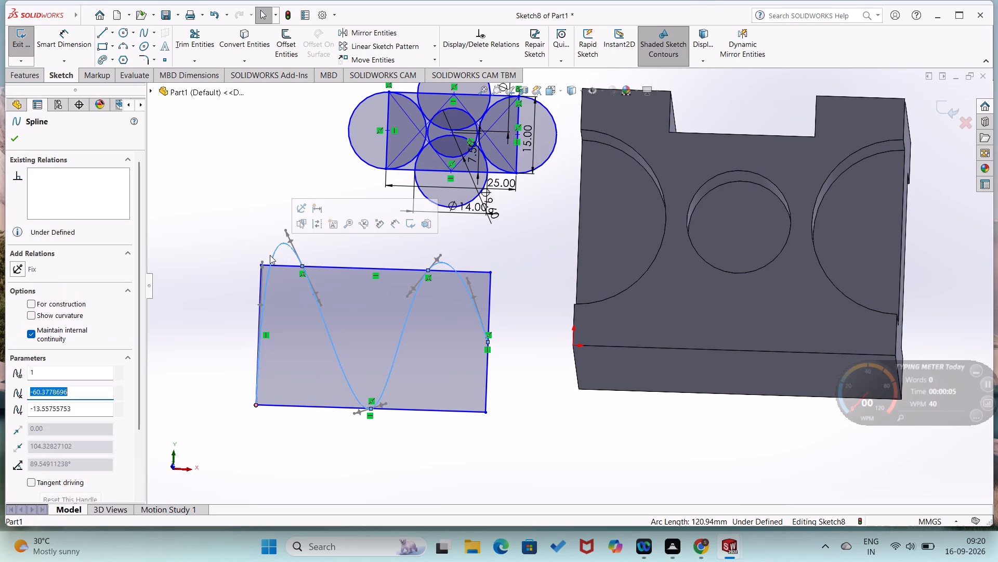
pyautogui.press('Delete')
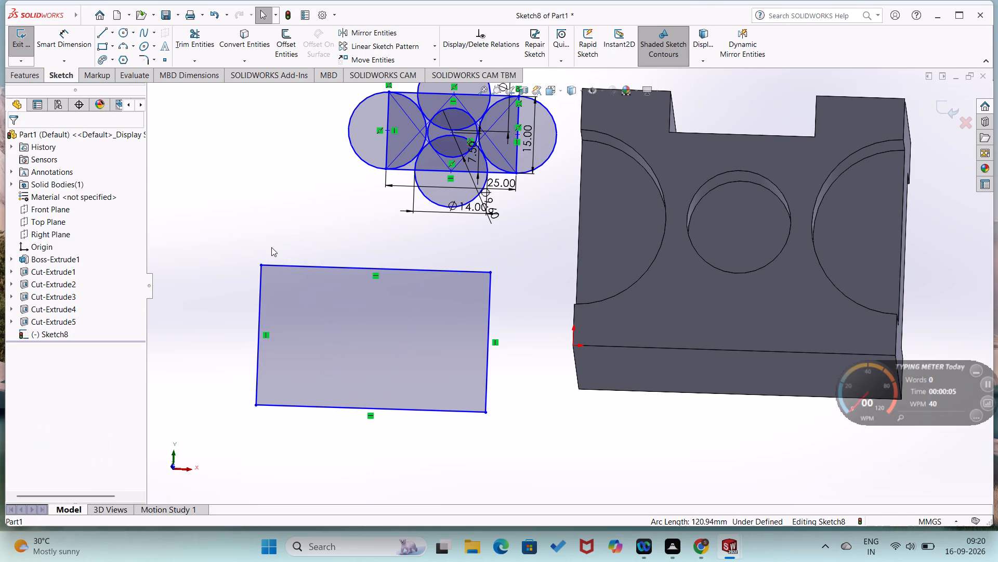
# Dimension the lower rectangle to 45 mm wide along its bottom side and 30 mm high along its left side.
pyautogui.moveTo(253, 264); pyautogui.dragTo(296, 187, button='right')
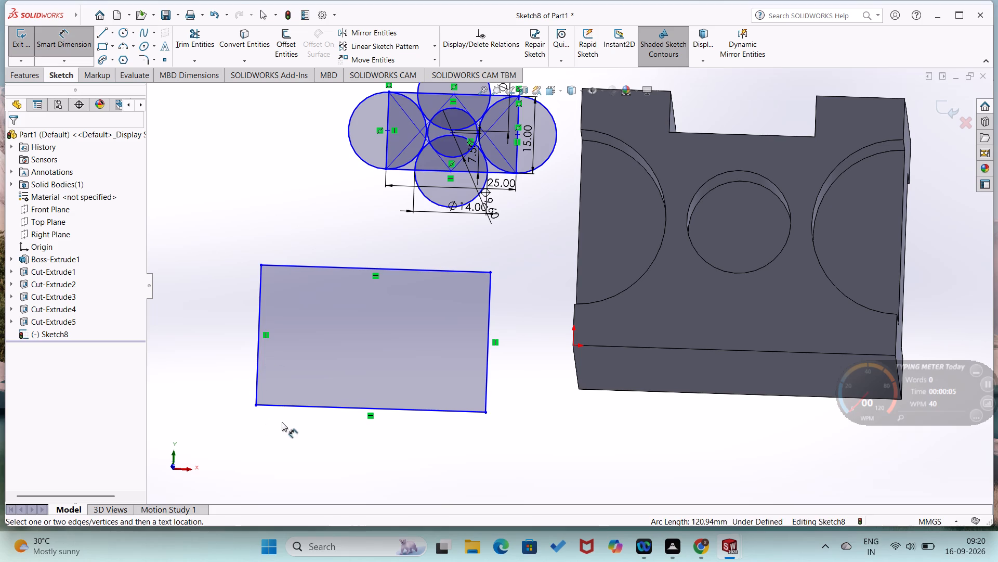
pyautogui.click(298, 408)
pyautogui.click(299, 437)
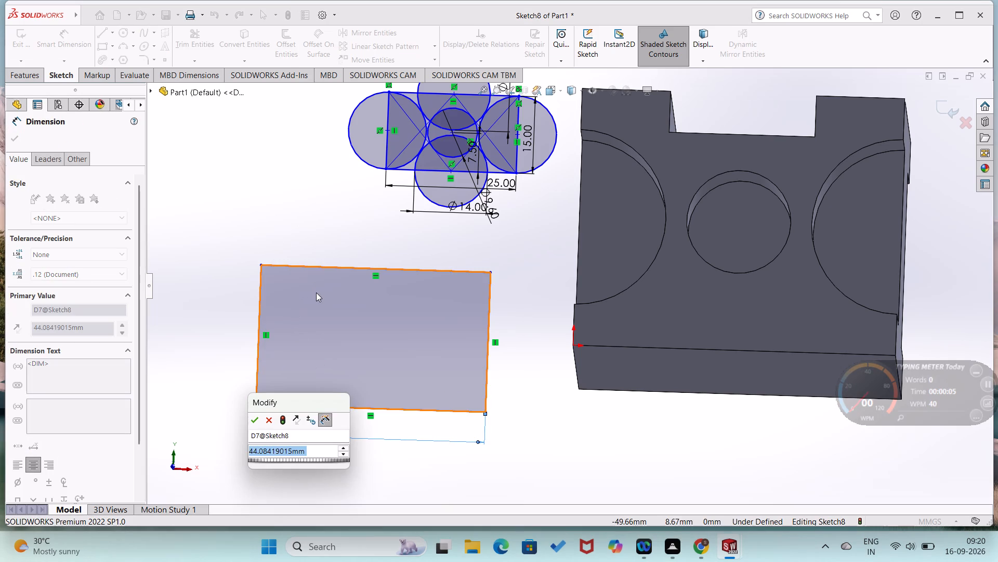
pyautogui.write('45')
pyautogui.press('Return')
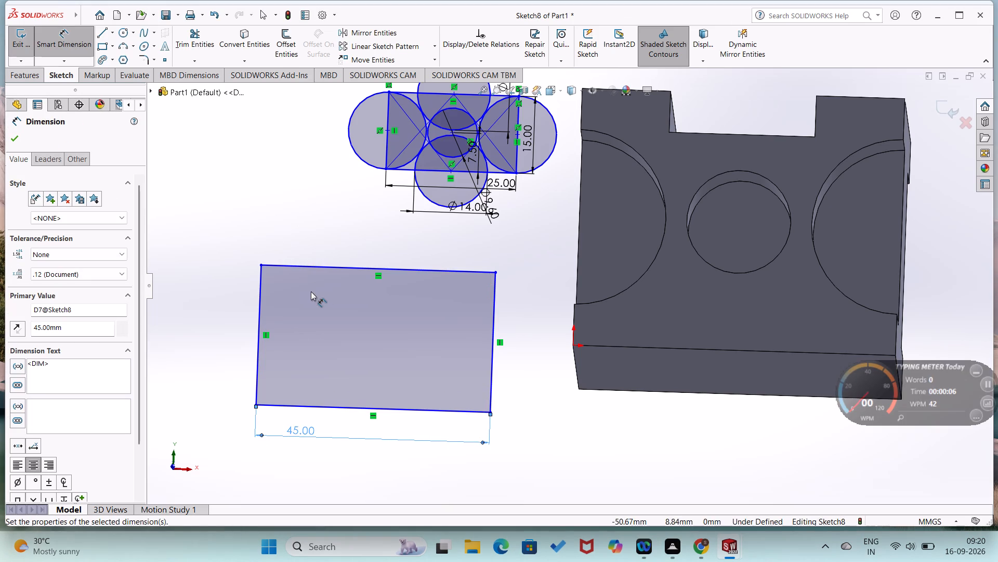
pyautogui.click(260, 322)
pyautogui.click(235, 322)
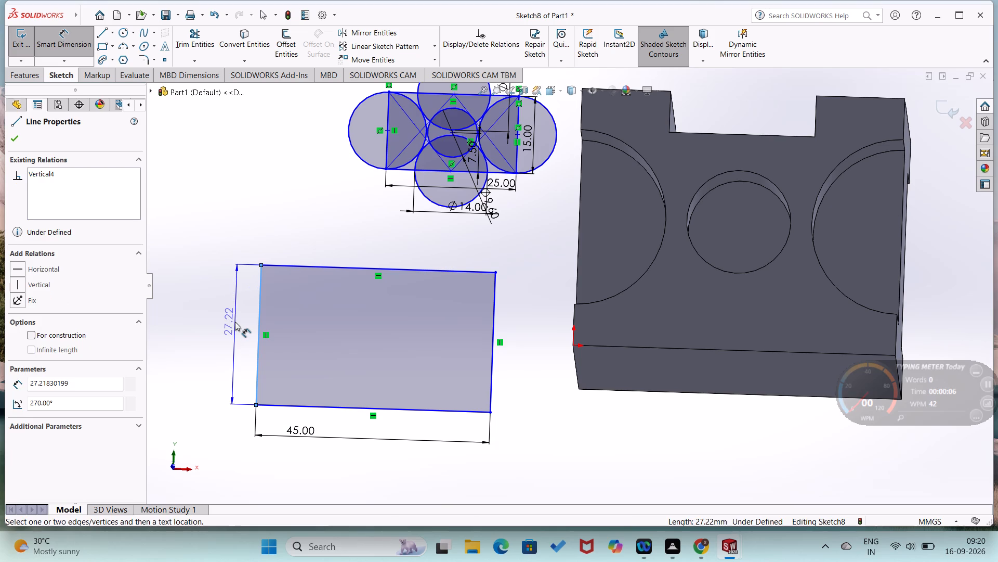
pyautogui.write('30')
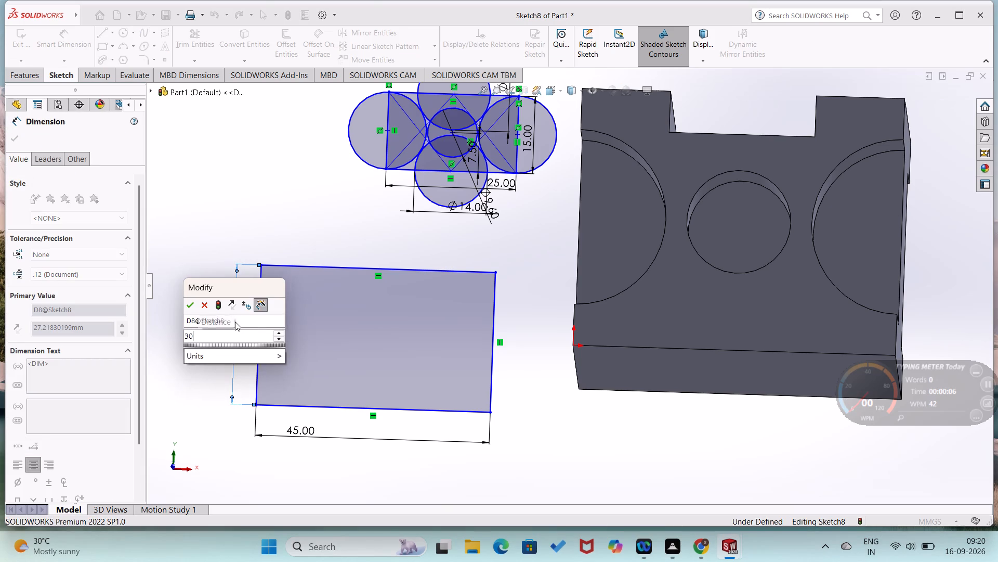
pyautogui.press('Return')
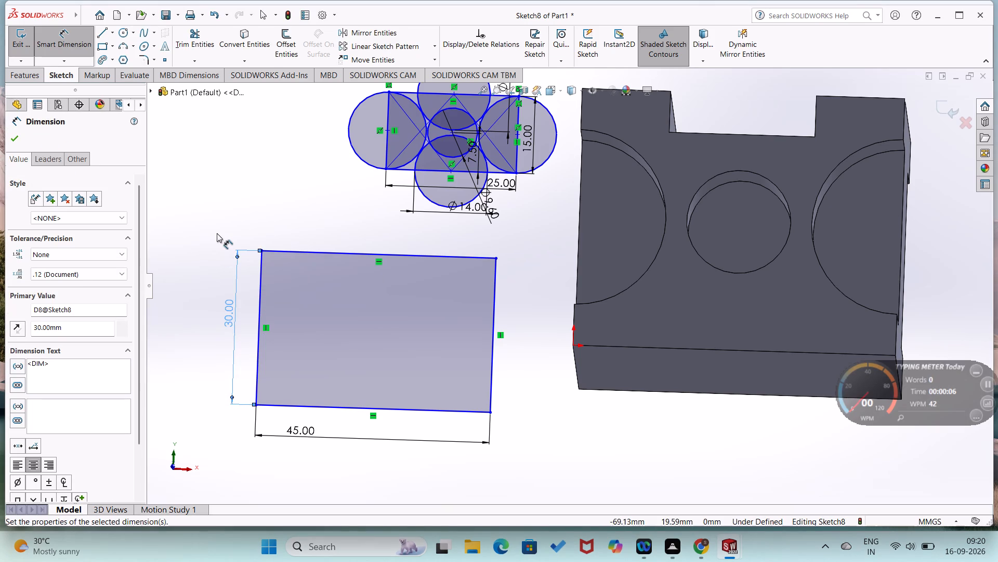
pyautogui.click(217, 233)
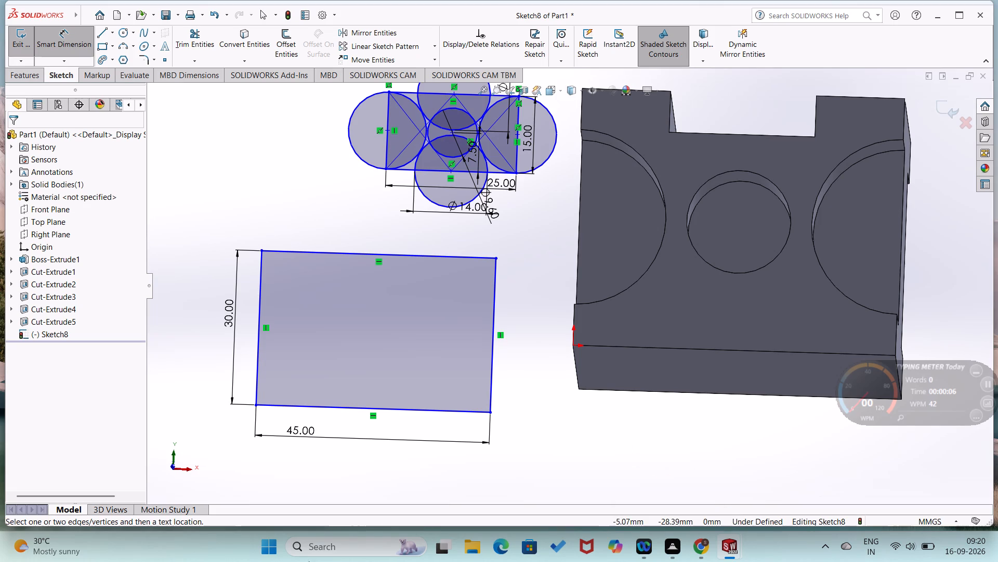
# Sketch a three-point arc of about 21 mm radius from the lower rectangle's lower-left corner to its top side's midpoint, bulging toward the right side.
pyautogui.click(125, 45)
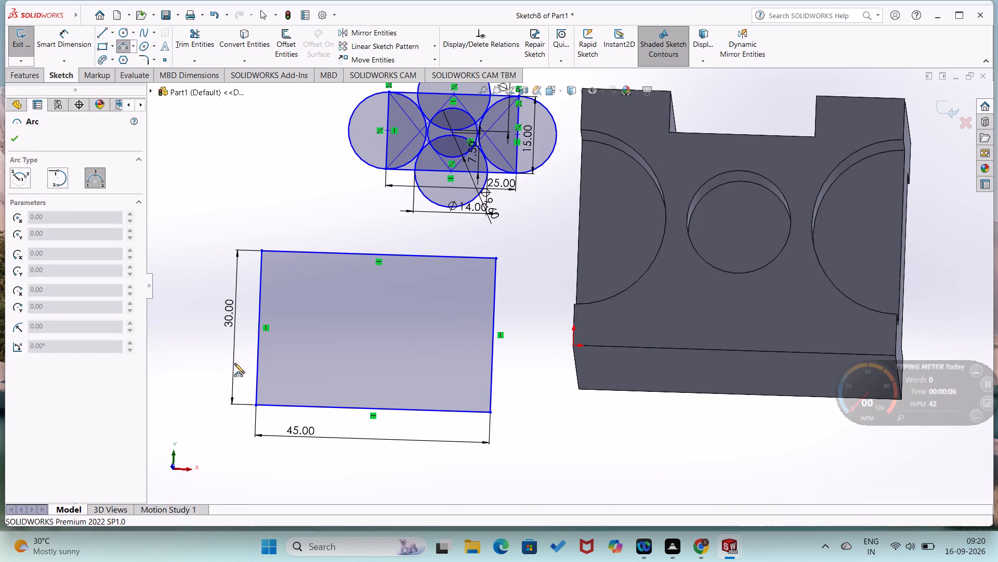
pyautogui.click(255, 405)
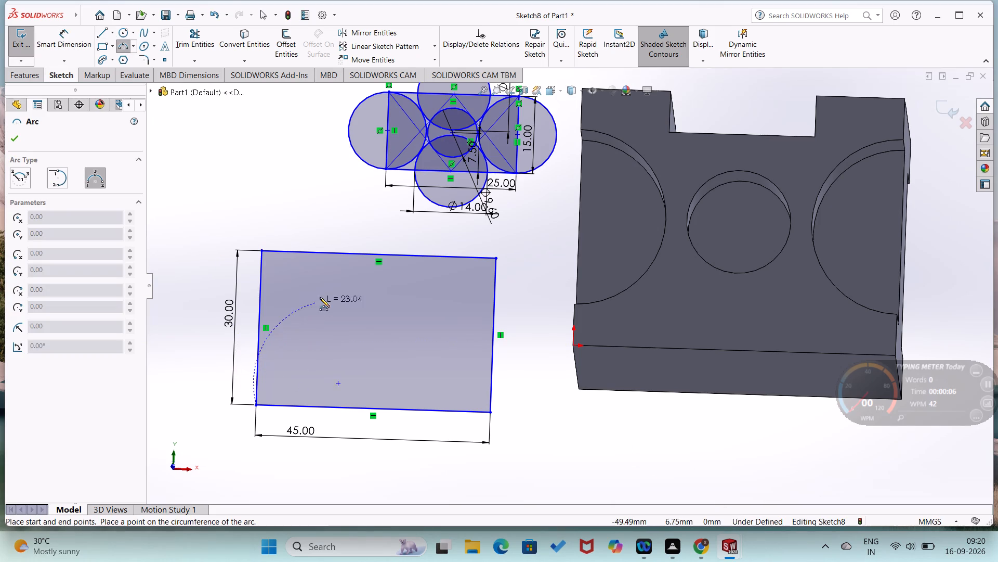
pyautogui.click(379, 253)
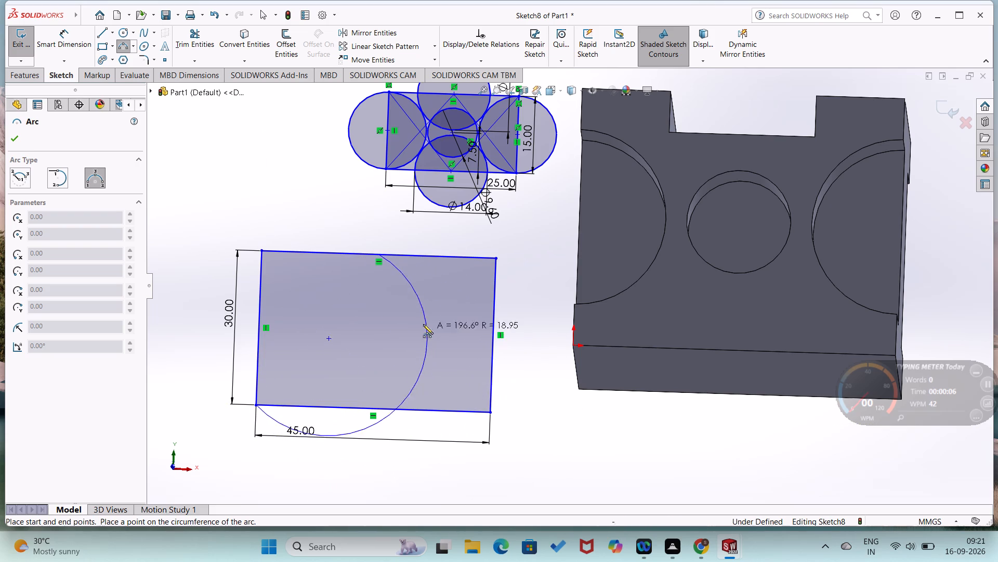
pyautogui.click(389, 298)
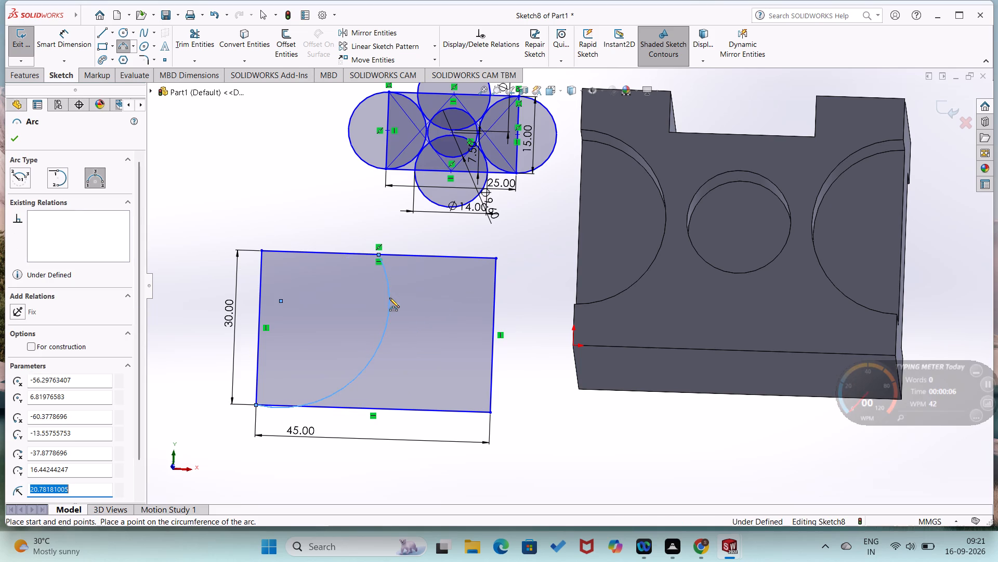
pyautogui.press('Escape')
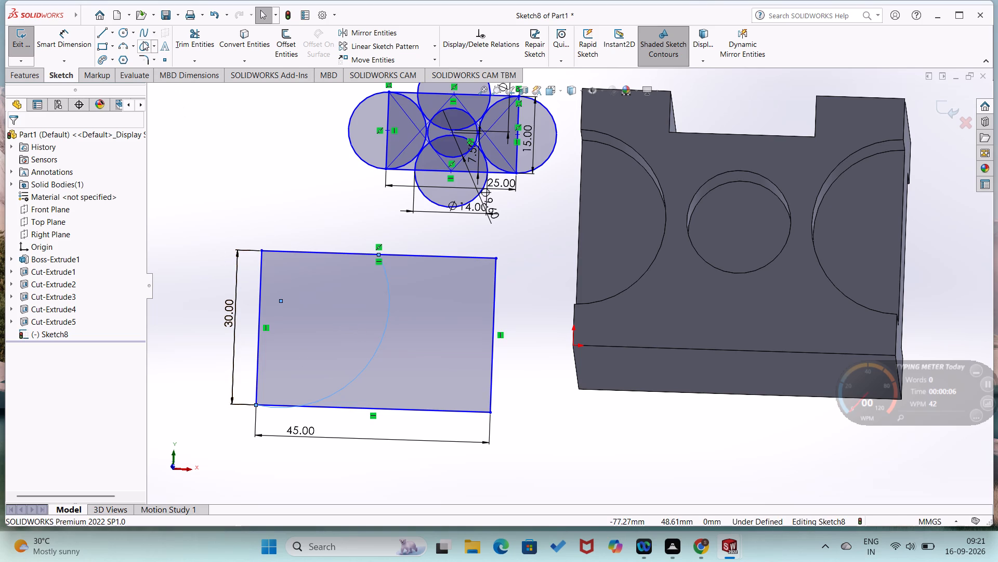
# Sketch four circles, each about 13 mm in diameter, centred on the four corners of the 45 × 30 mm rectangle.
pyautogui.click(121, 29)
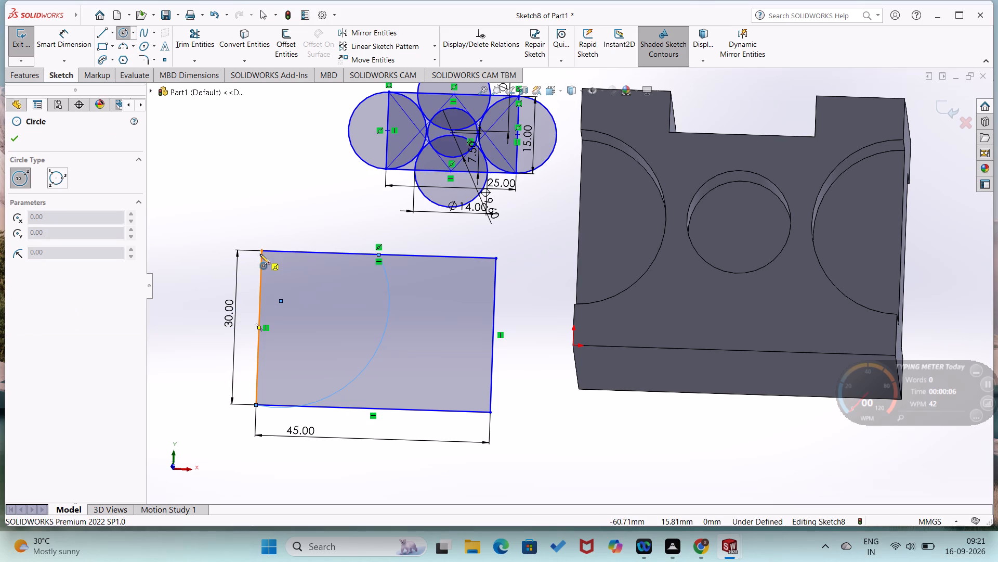
pyautogui.click(262, 251)
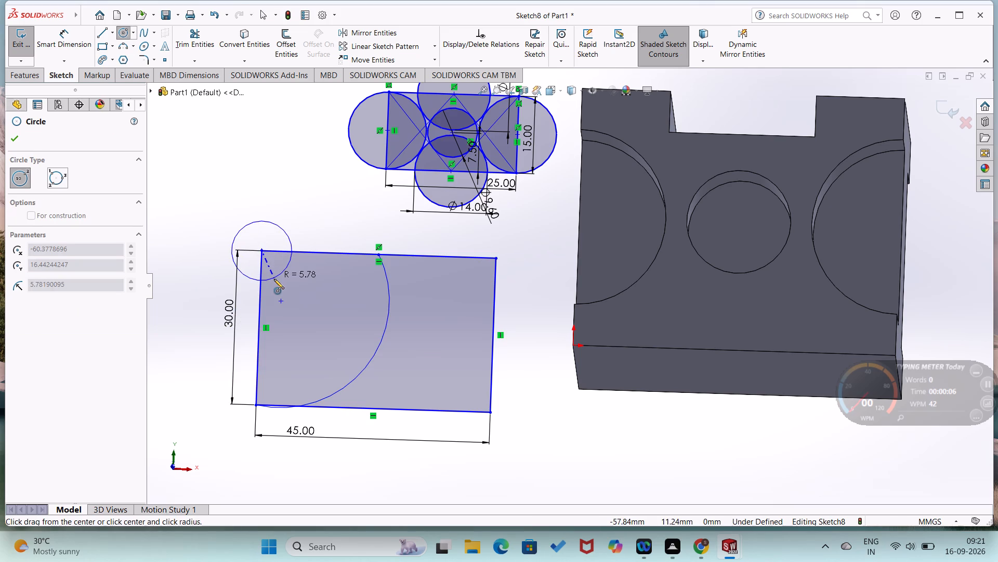
pyautogui.click(275, 281)
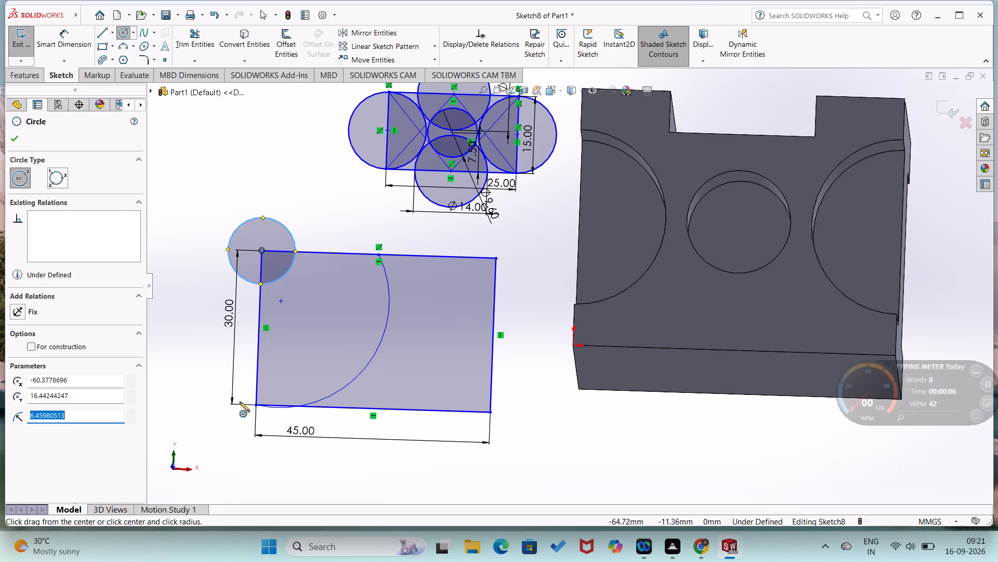
pyautogui.click(255, 407)
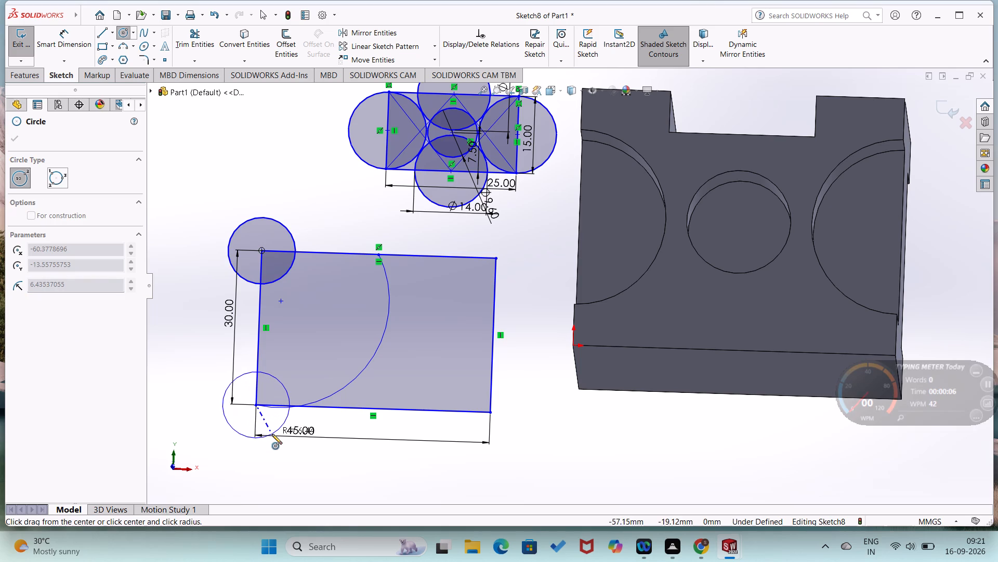
pyautogui.click(272, 435)
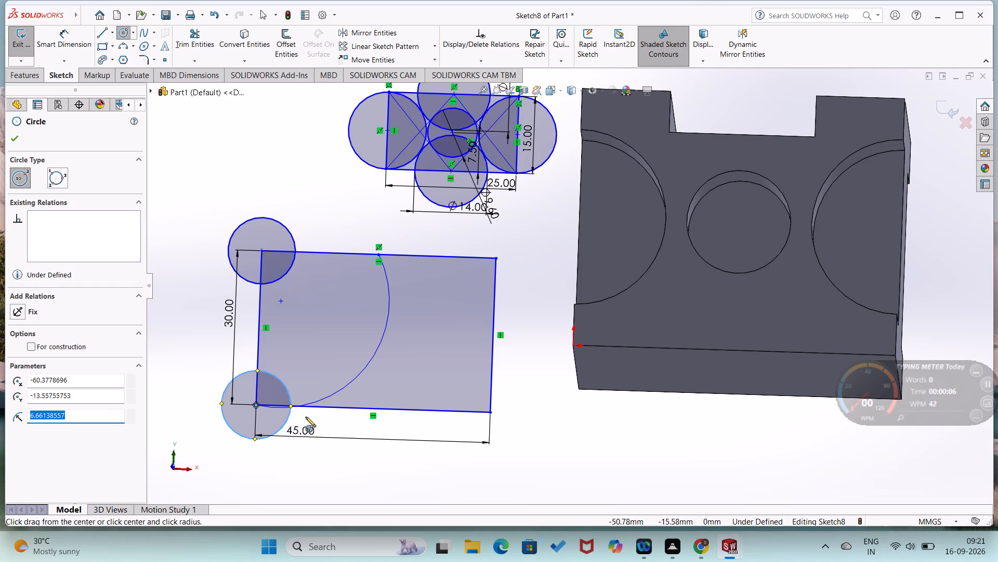
pyautogui.moveTo(133, 60); pyautogui.dragTo(131, 52)
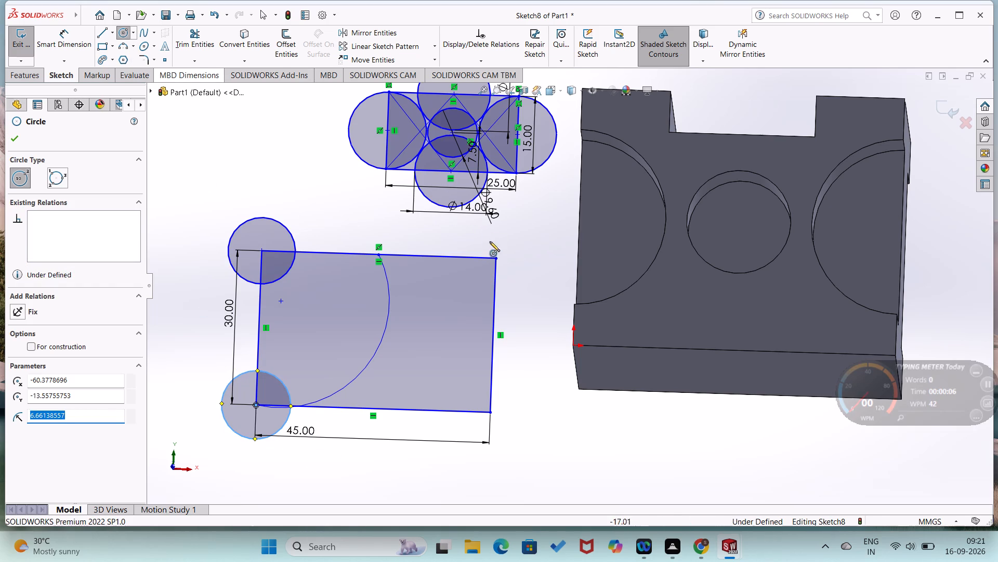
pyautogui.click(494, 259)
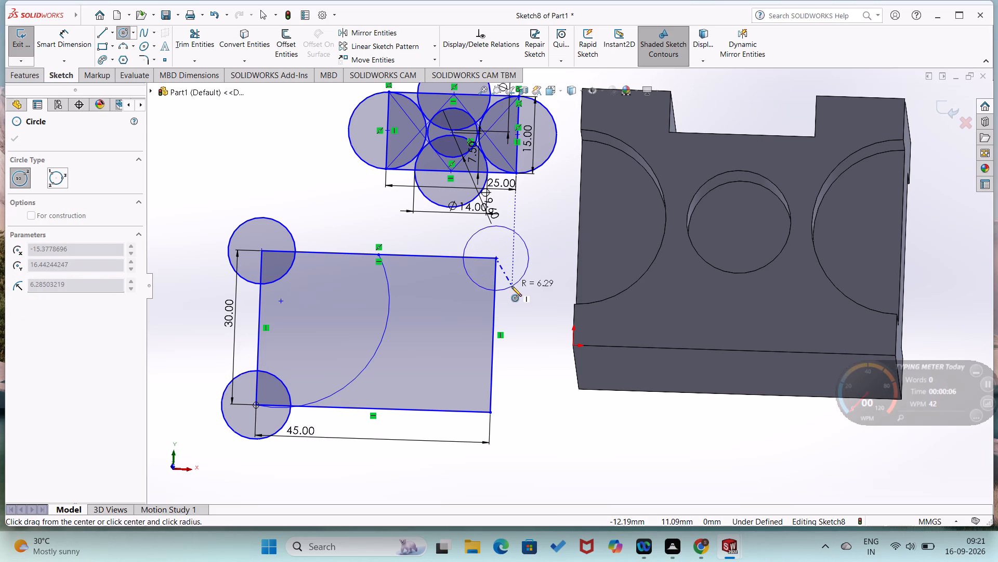
pyautogui.click(511, 286)
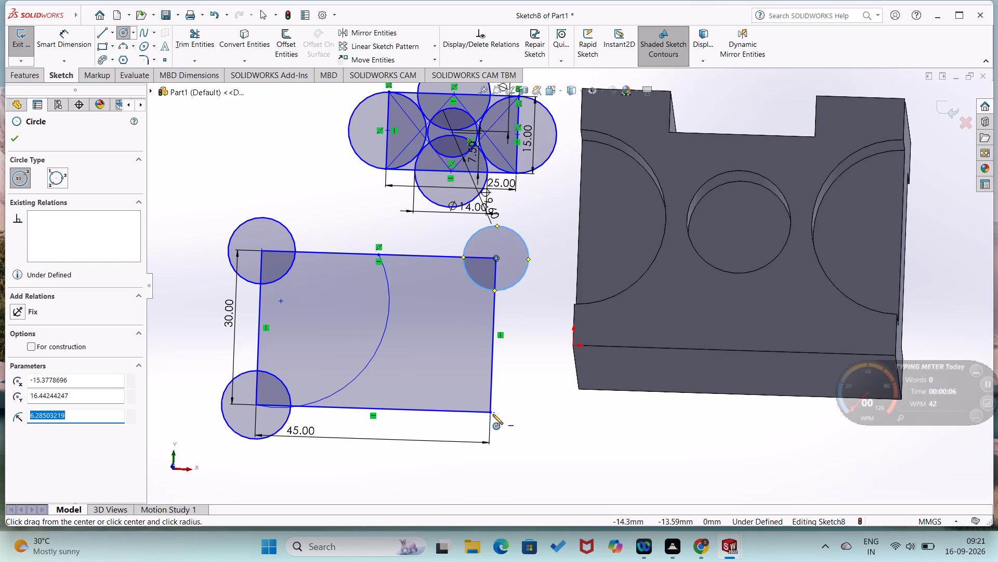
pyautogui.click(492, 414)
pyautogui.click(506, 442)
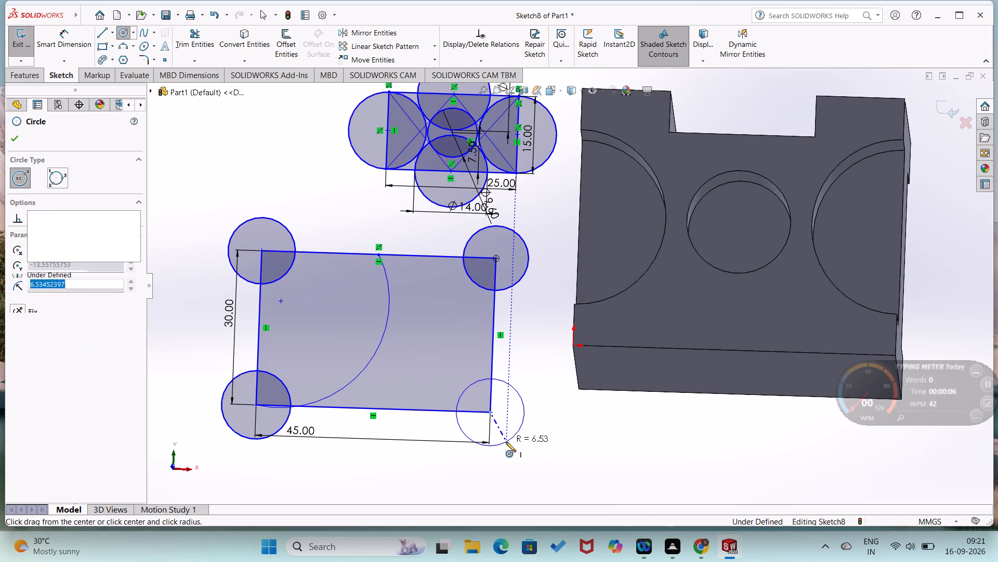
pyautogui.press('Escape')
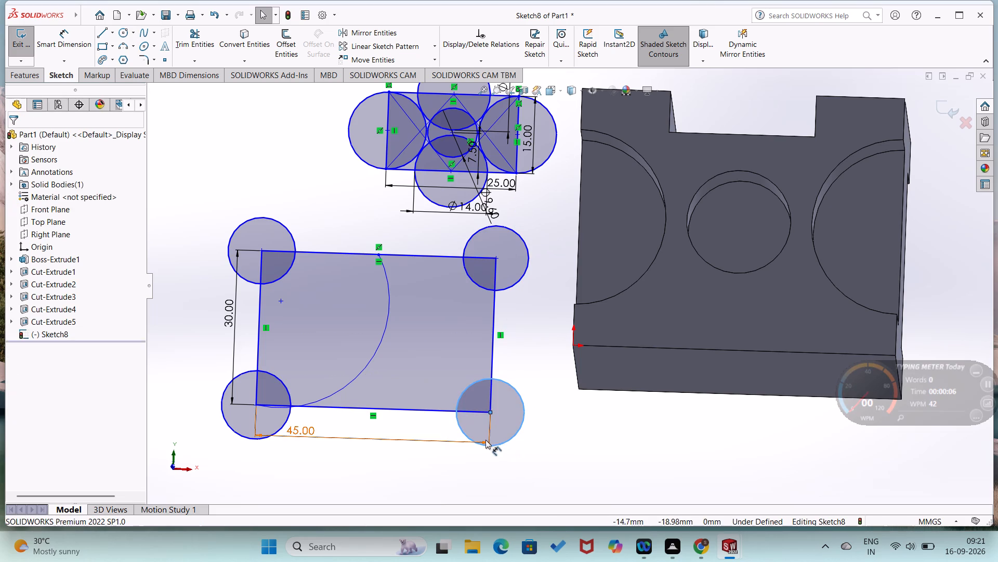
pyautogui.rightClick(486, 434)
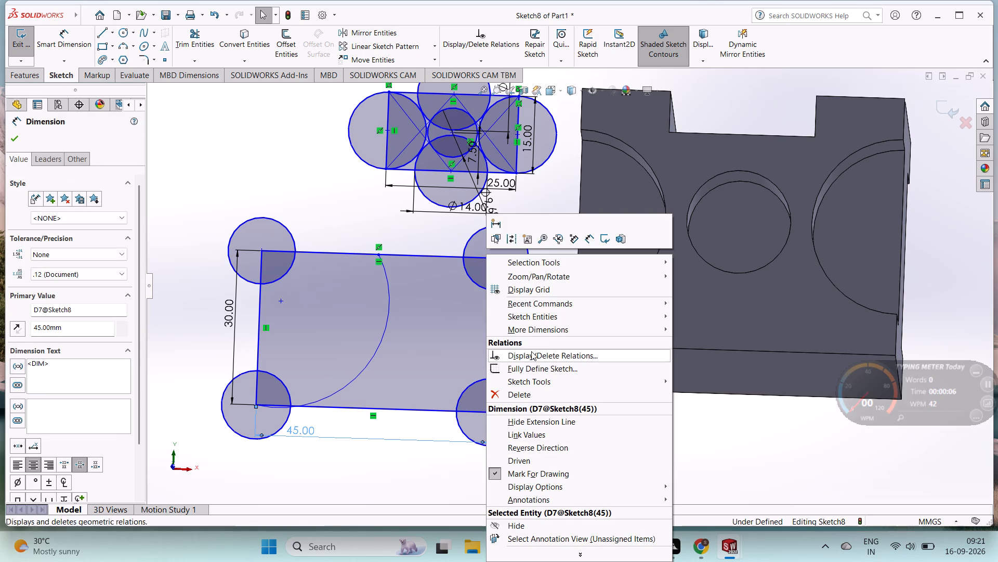
pyautogui.press('Escape')
pyautogui.press('Escape')
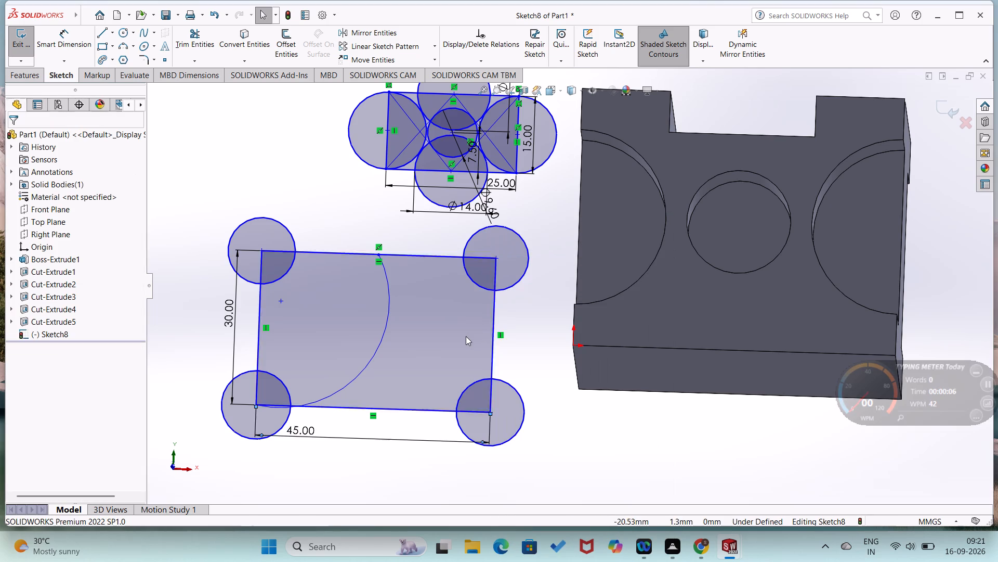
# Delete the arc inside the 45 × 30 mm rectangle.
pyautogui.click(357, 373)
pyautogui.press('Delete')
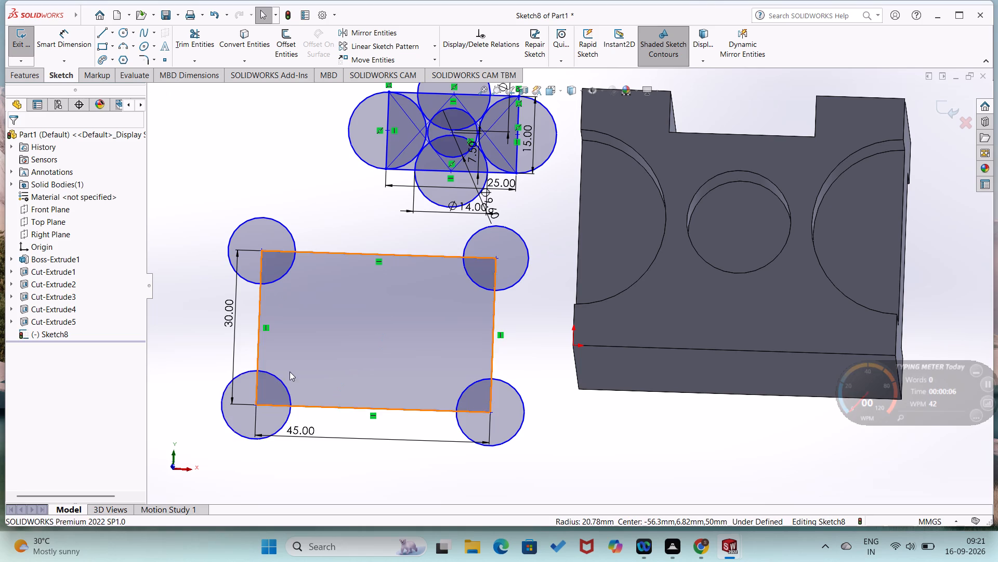
# Add an Equal relation between the four corner circles of the 45 × 30 mm rectangle.
pyautogui.click(284, 384)
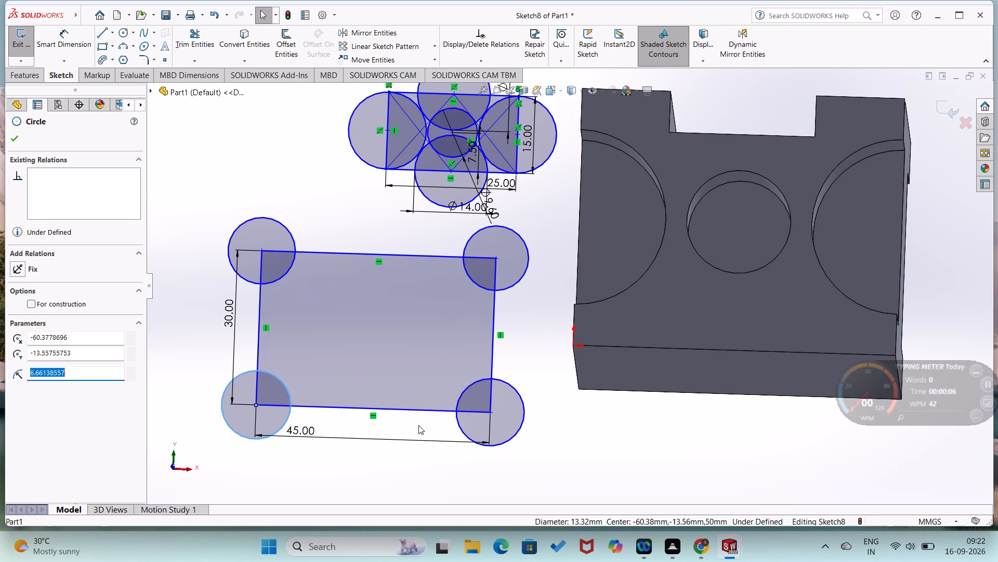
pyautogui.keyDown('ctrl'); pyautogui.click(503, 380); pyautogui.keyUp('ctrl')
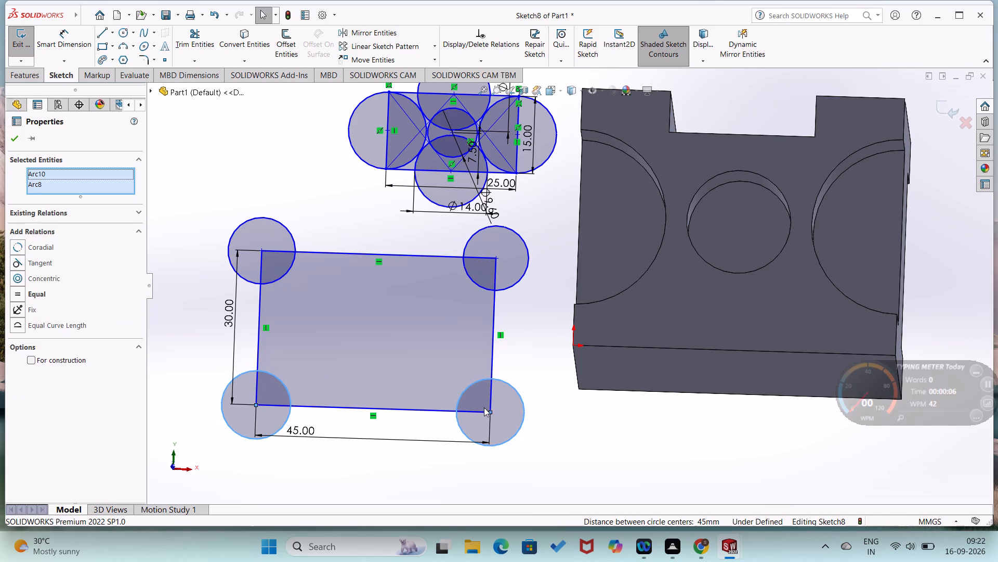
pyautogui.keyDown('ctrl'); pyautogui.click(511, 285); pyautogui.keyUp('ctrl')
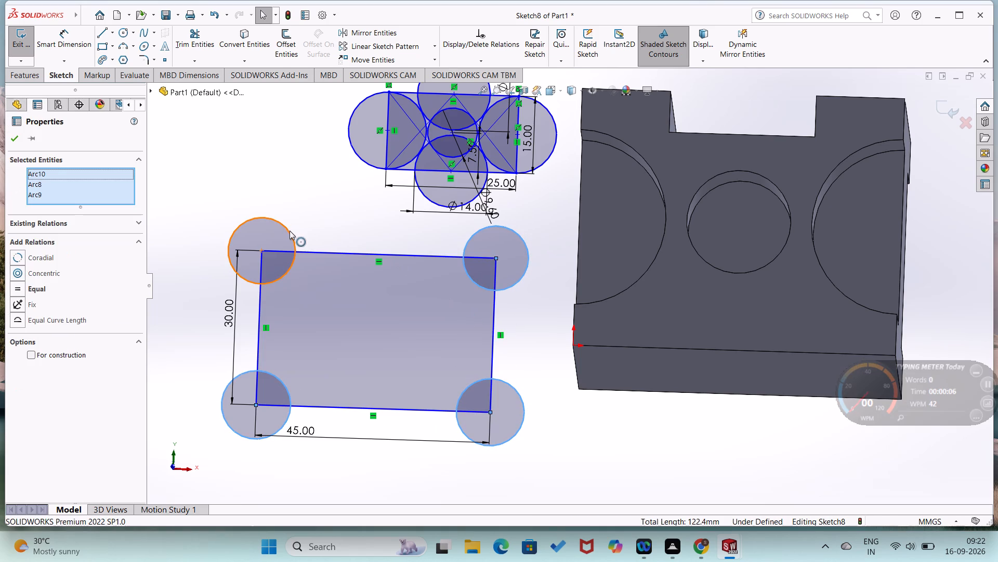
pyautogui.keyDown('ctrl'); pyautogui.click(290, 230); pyautogui.keyUp('ctrl')
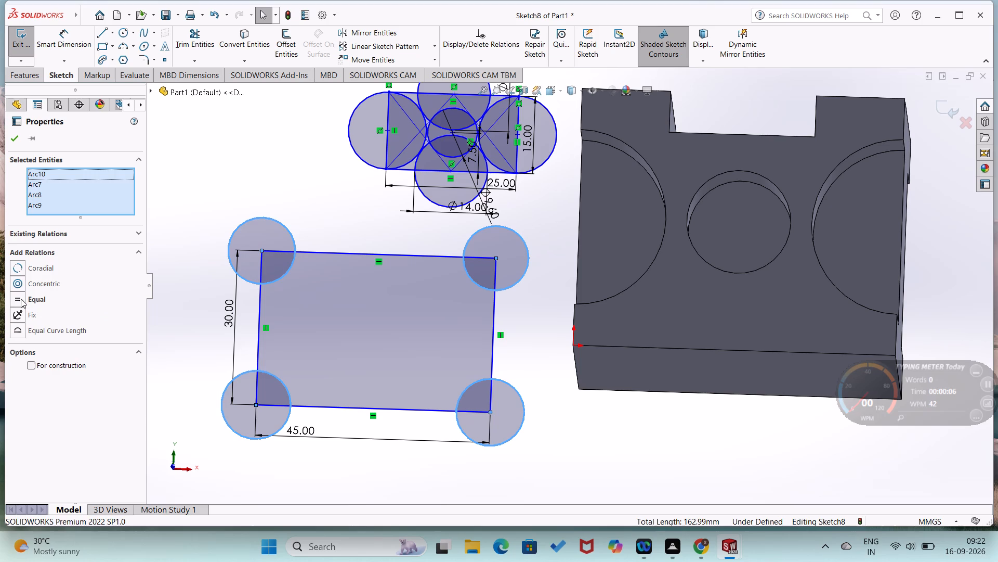
pyautogui.click(21, 299)
pyautogui.click(12, 138)
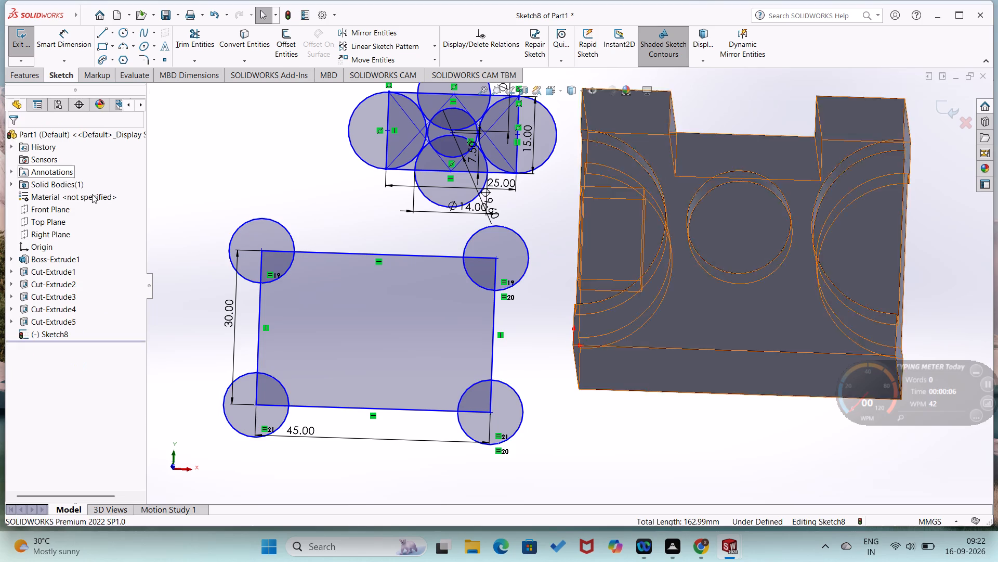
# Dimension the circle at the 45 × 30 mm rectangle's upper-left corner to a 13 mm diameter.
pyautogui.moveTo(217, 195); pyautogui.dragTo(243, 107, button='right')
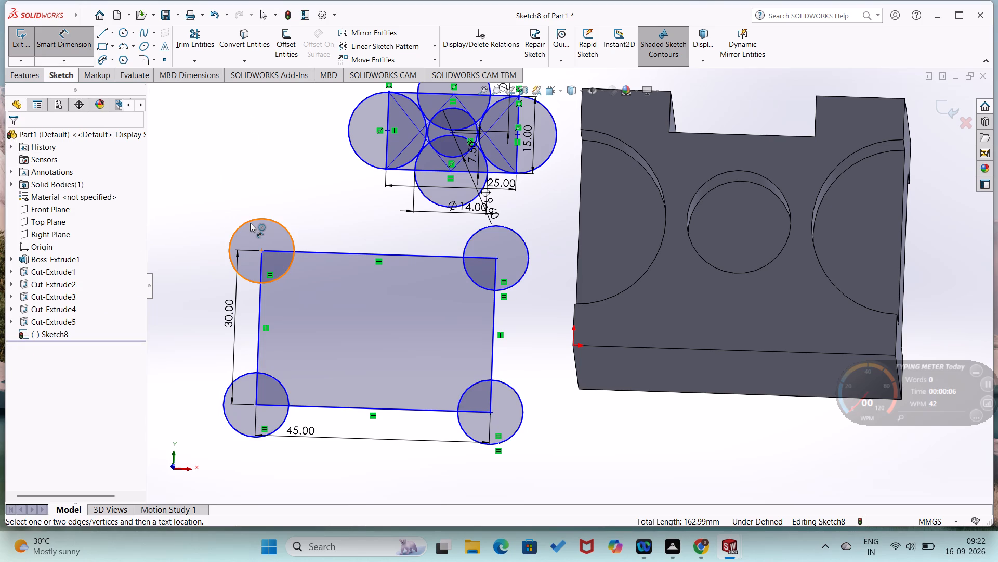
pyautogui.click(252, 220)
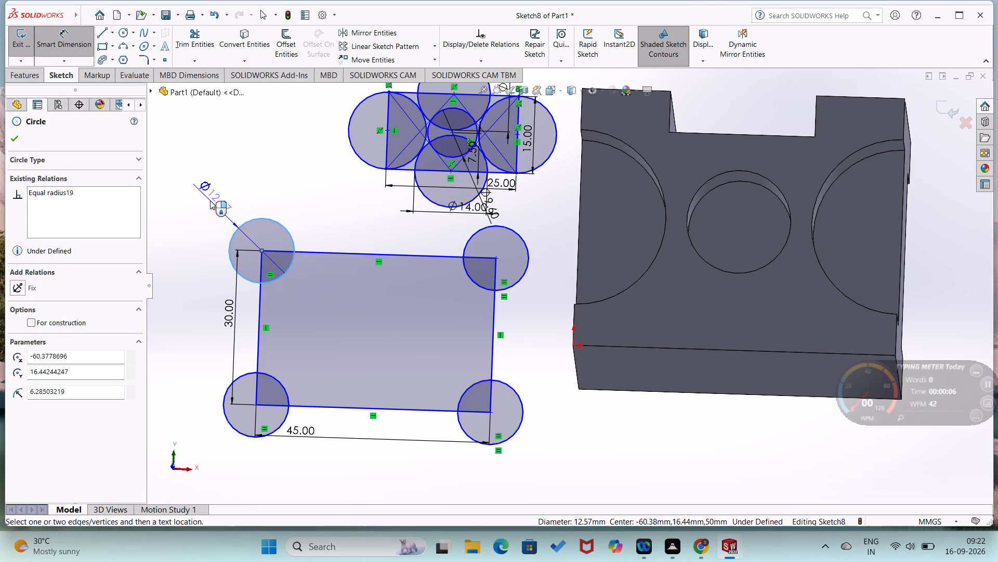
pyautogui.click(210, 200)
pyautogui.write('13')
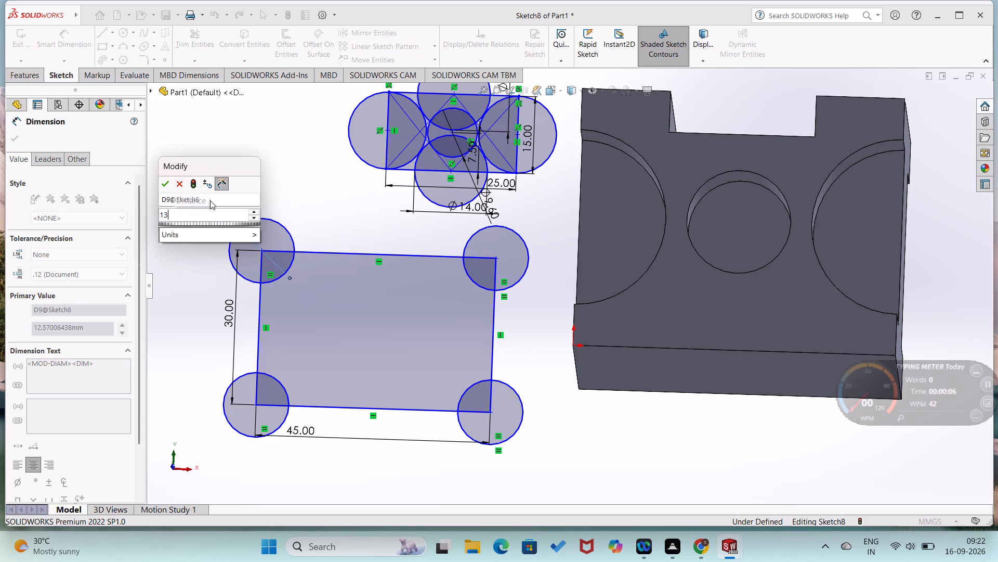
pyautogui.press('Return')
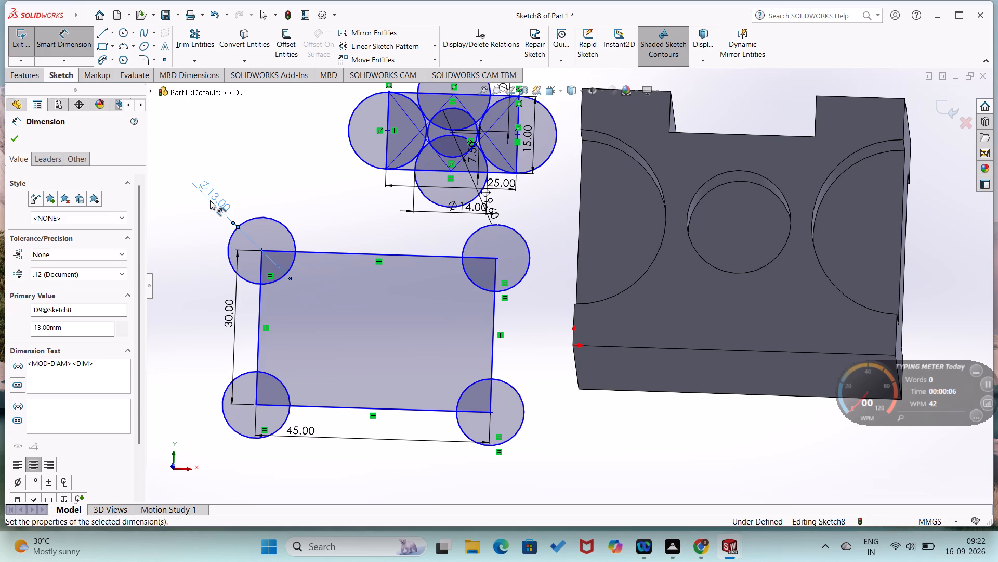
pyautogui.click(252, 165)
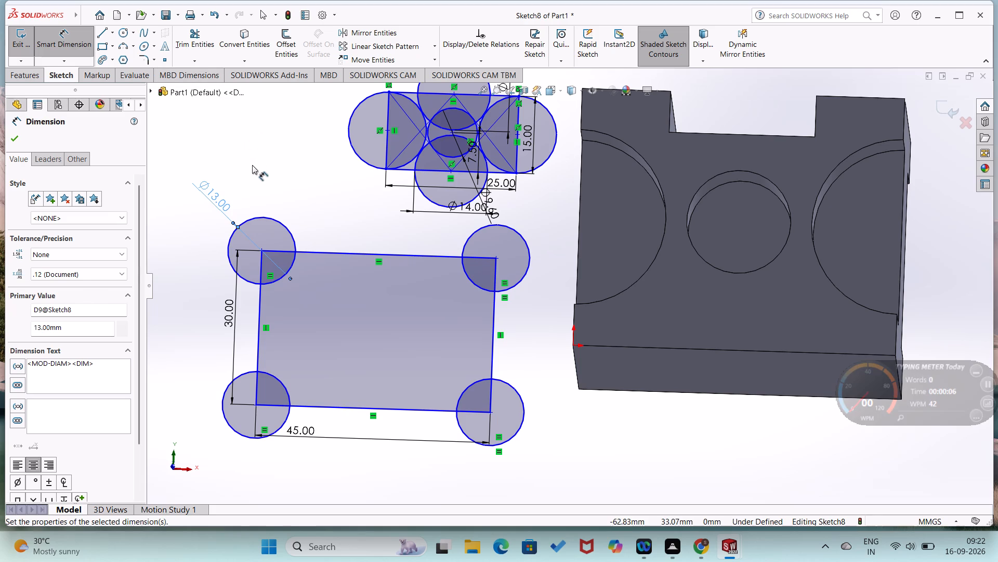
# Sketch two circles, about 12.9 mm and 17 mm in diameter, centred on the midpoints of the 45 × 30 mm rectangle's upper and lower edges.
pyautogui.click(120, 24)
pyautogui.click(128, 32)
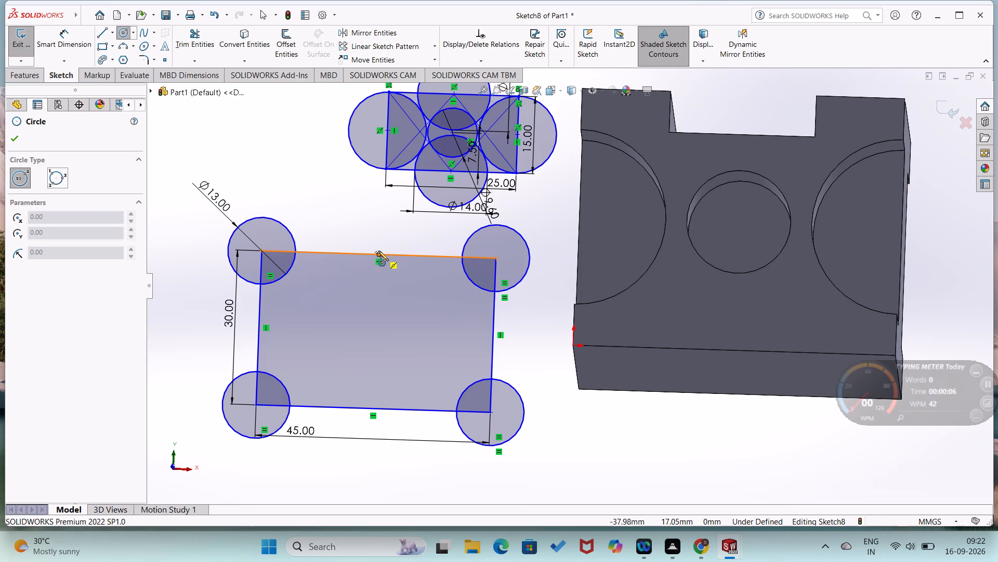
pyautogui.click(379, 256)
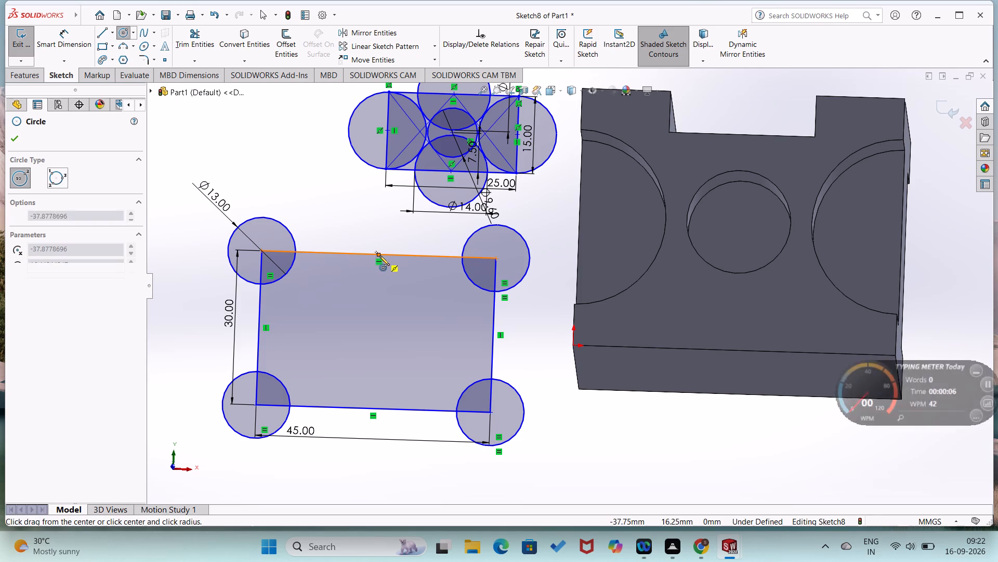
pyautogui.click(391, 285)
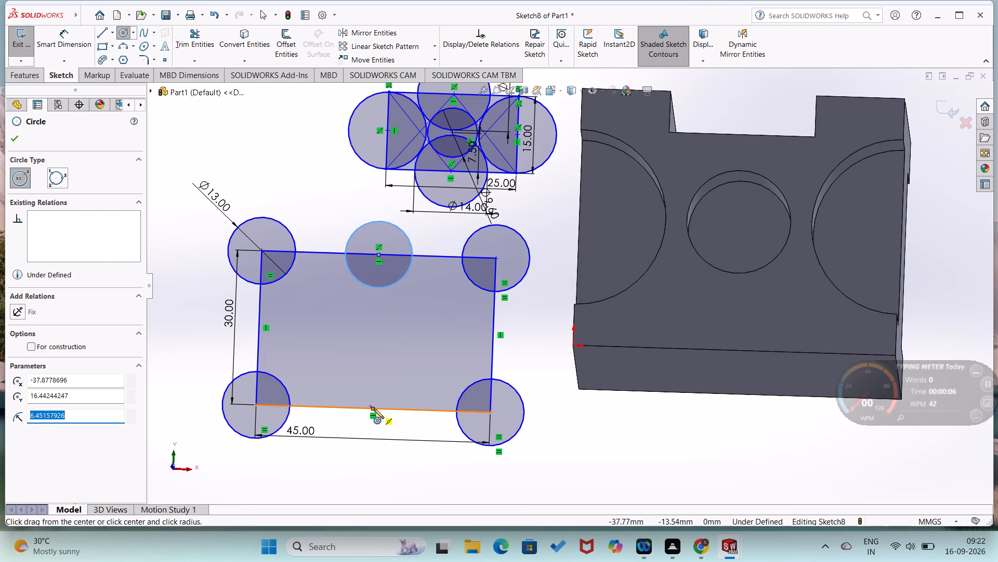
pyautogui.click(372, 409)
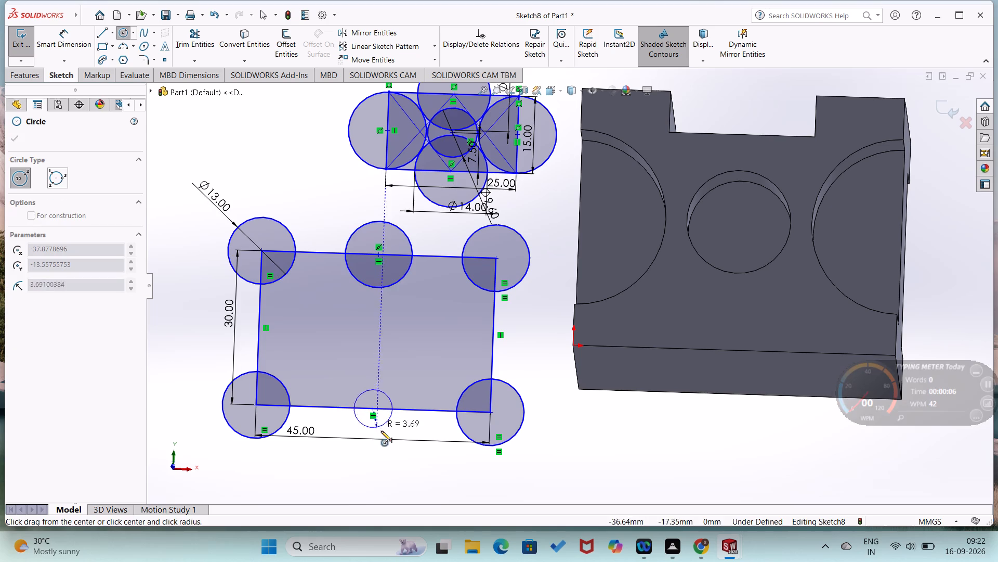
pyautogui.click(394, 447)
# Dimension the circles at the midpoints of the 45 × 30 mm rectangle's upper and lower edges to a 13 mm diameter each.
pyautogui.moveTo(414, 437); pyautogui.dragTo(426, 410, button='right')
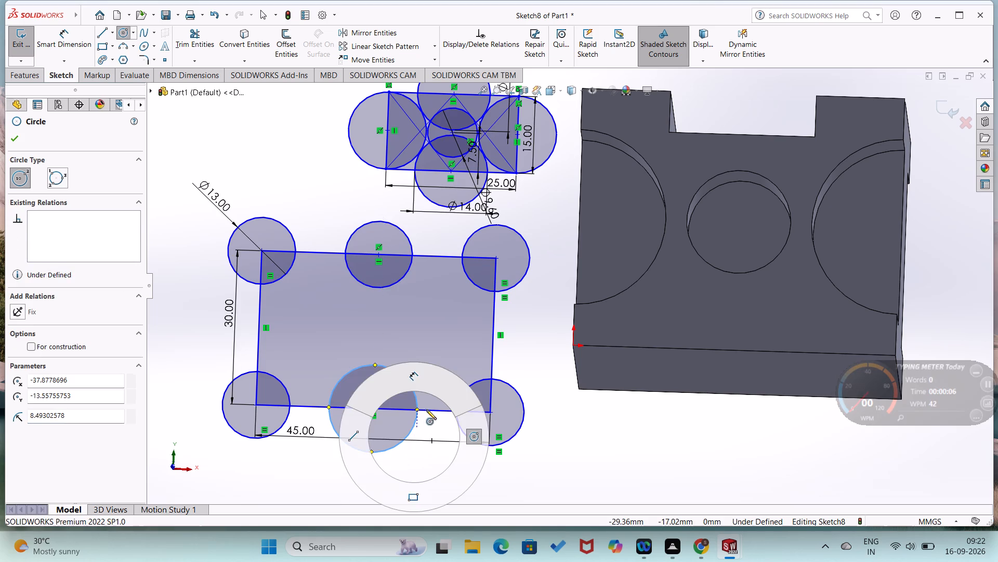
pyautogui.moveTo(426, 410); pyautogui.dragTo(438, 372, button='right')
pyautogui.click(400, 280)
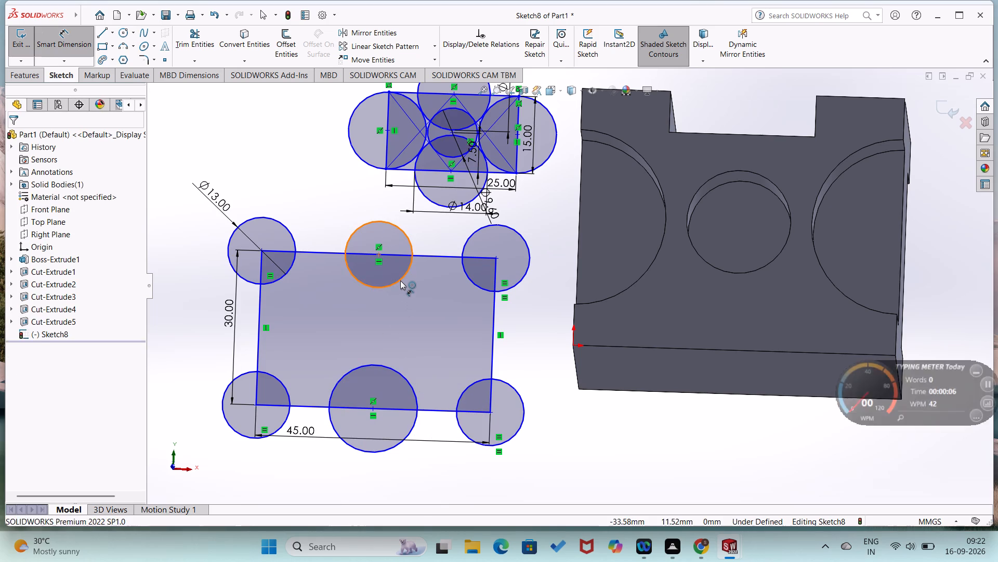
pyautogui.click(429, 308)
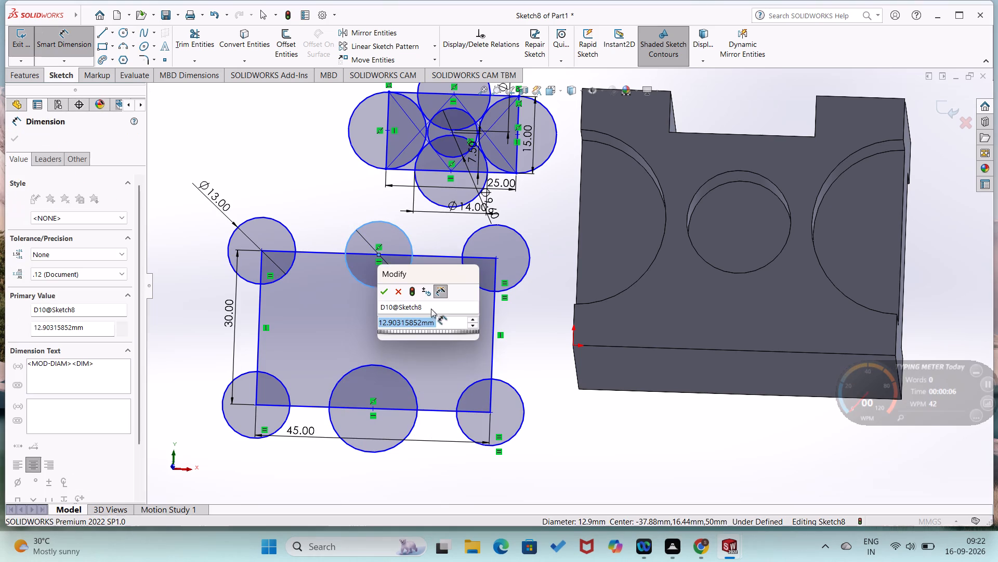
pyautogui.write('13')
pyautogui.press('Return')
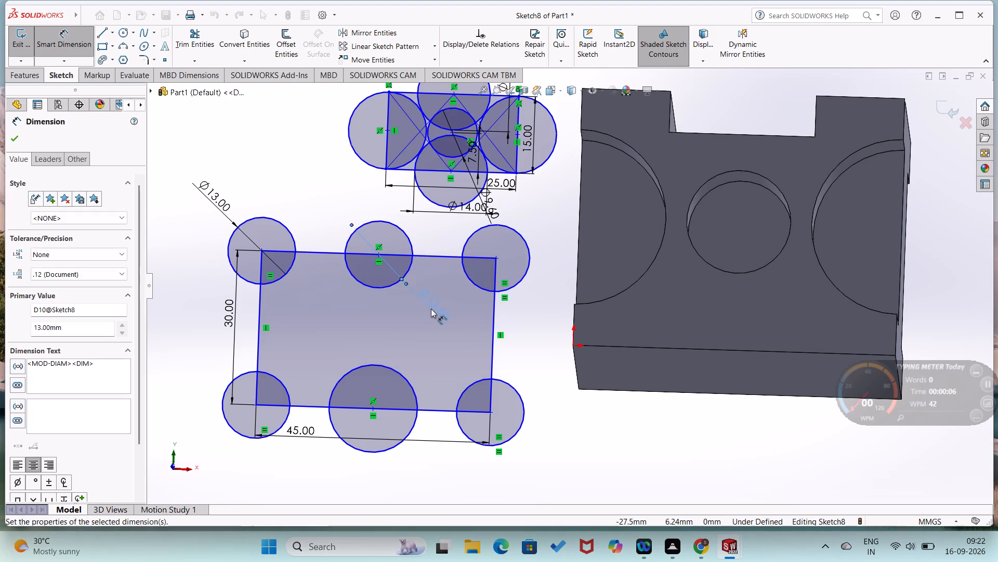
pyautogui.click(412, 425)
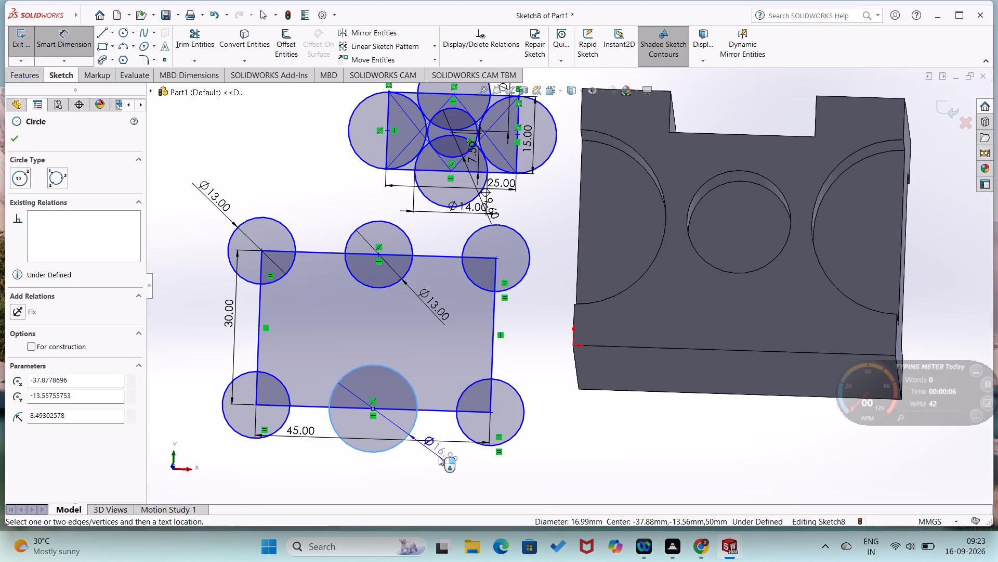
pyautogui.click(444, 462)
pyautogui.write('13')
pyautogui.press('Return')
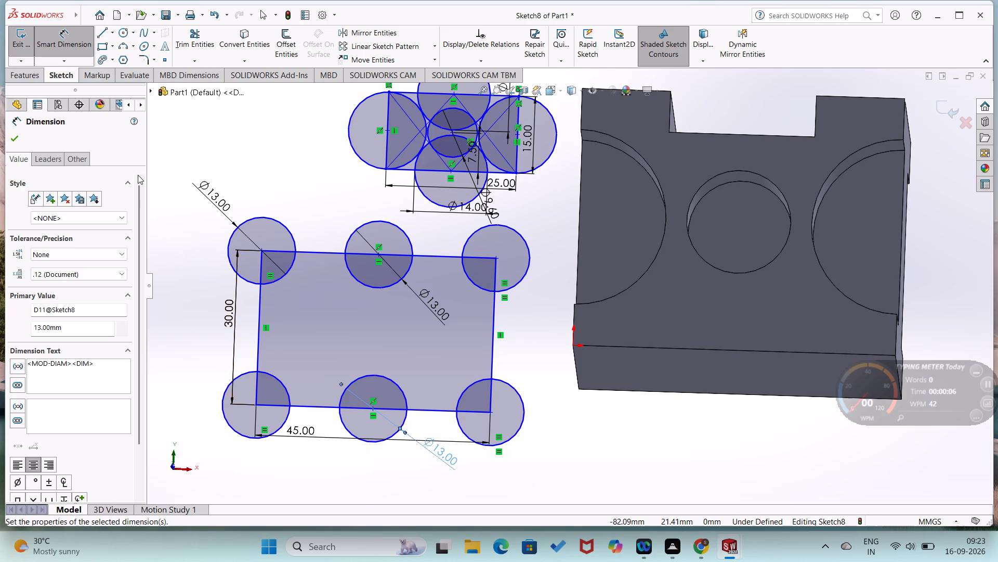
# Sketch a closed 45 × 17 mm loop of lines inside the 45 × 30 mm rectangle, joining the corner circles' intersections with its vertical edges.
pyautogui.click(98, 30)
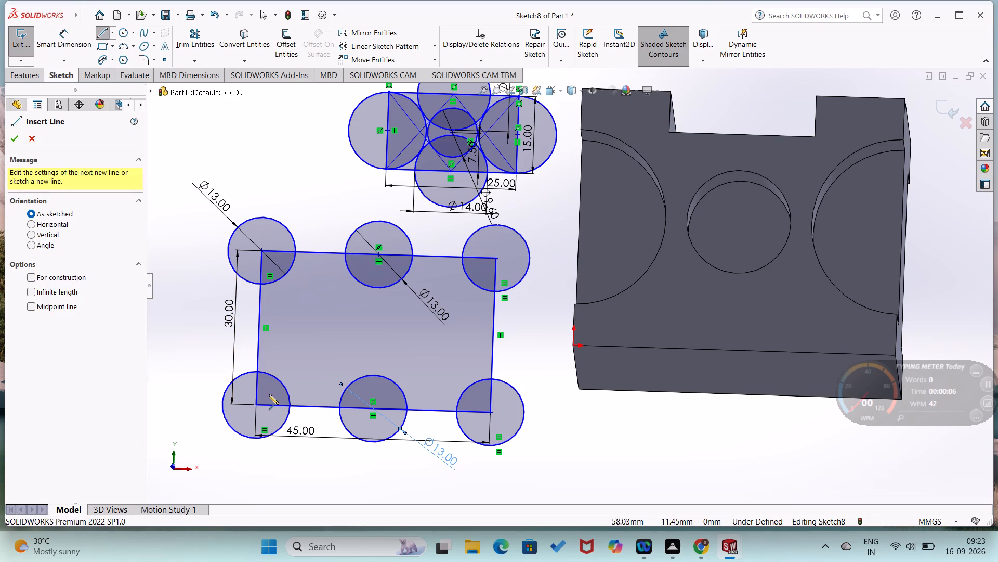
pyautogui.click(256, 372)
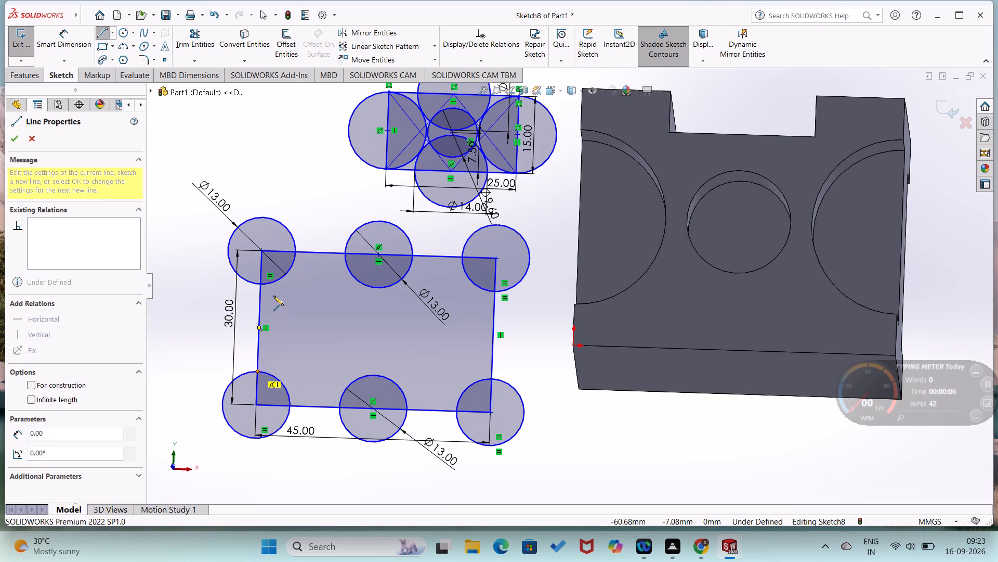
pyautogui.click(259, 283)
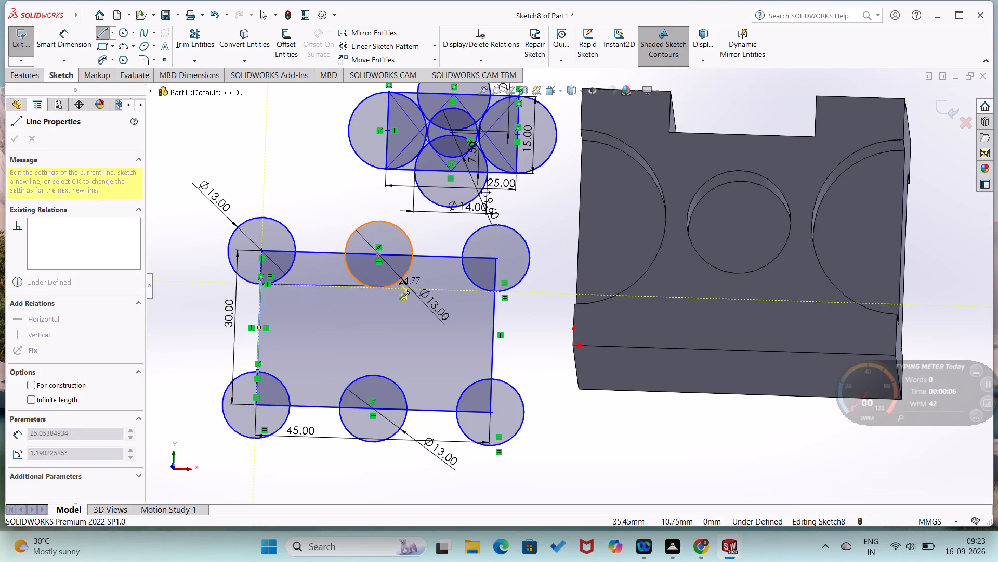
pyautogui.click(493, 291)
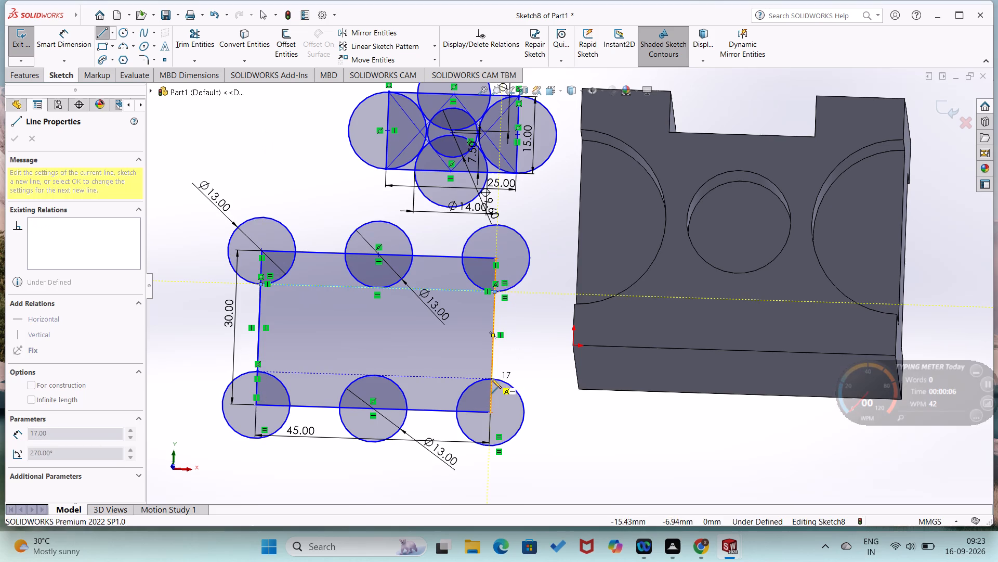
pyautogui.click(491, 378)
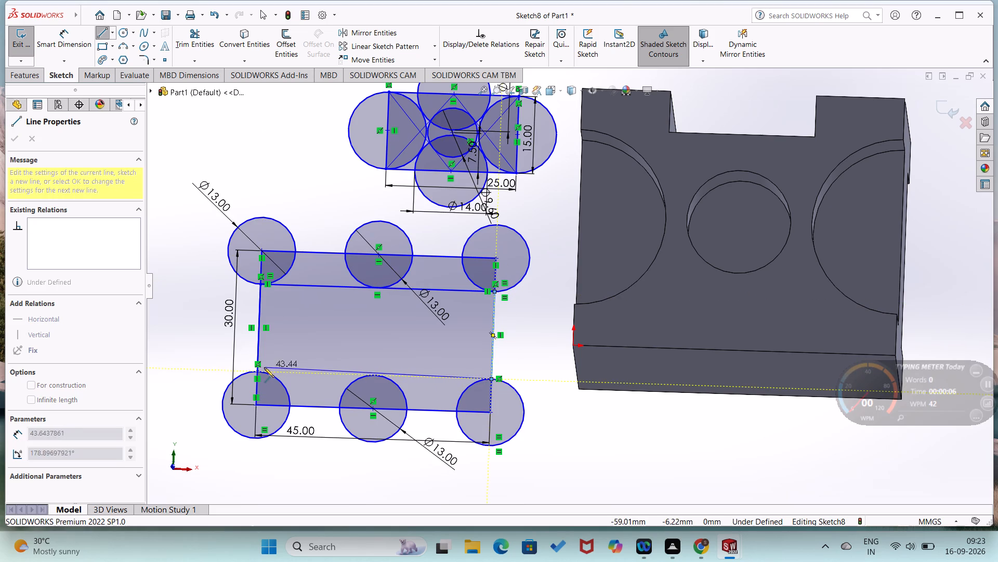
pyautogui.click(255, 371)
pyautogui.rightClick(300, 353)
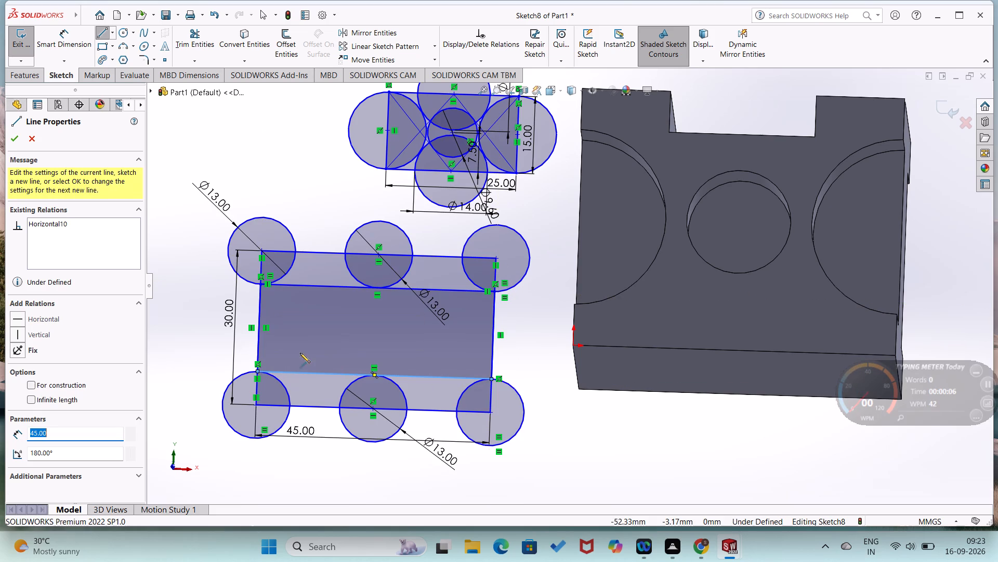
pyautogui.click(306, 362)
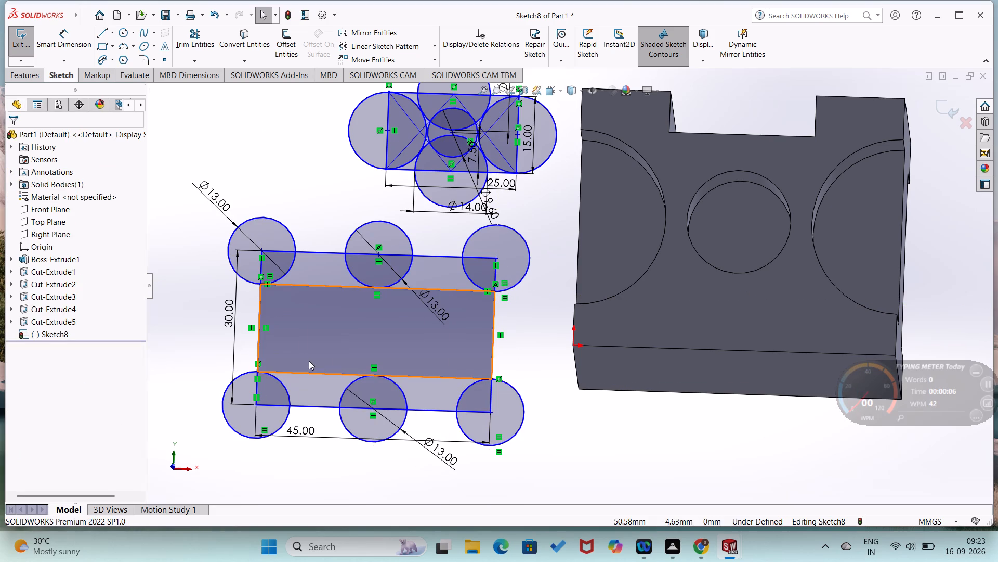
pyautogui.click(200, 356)
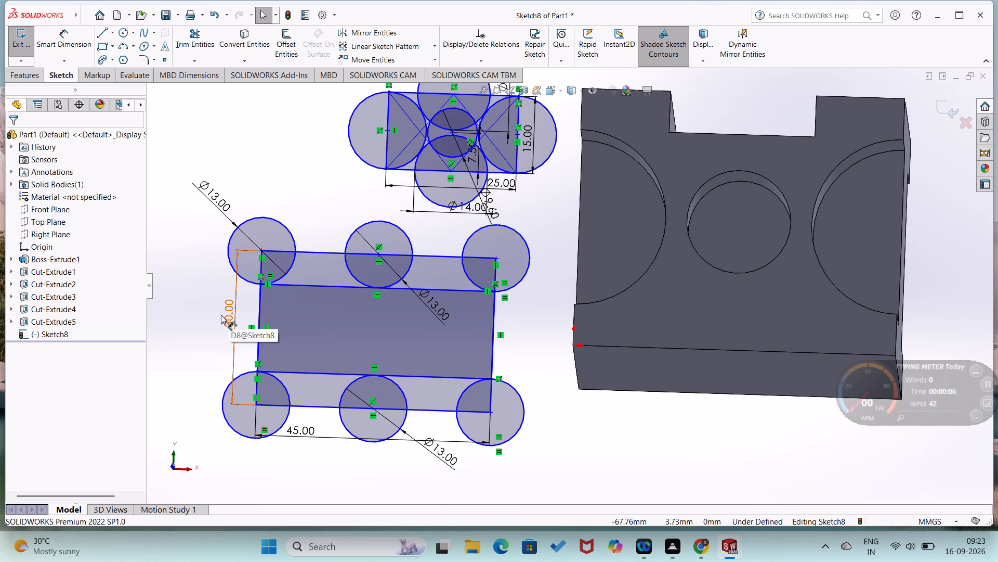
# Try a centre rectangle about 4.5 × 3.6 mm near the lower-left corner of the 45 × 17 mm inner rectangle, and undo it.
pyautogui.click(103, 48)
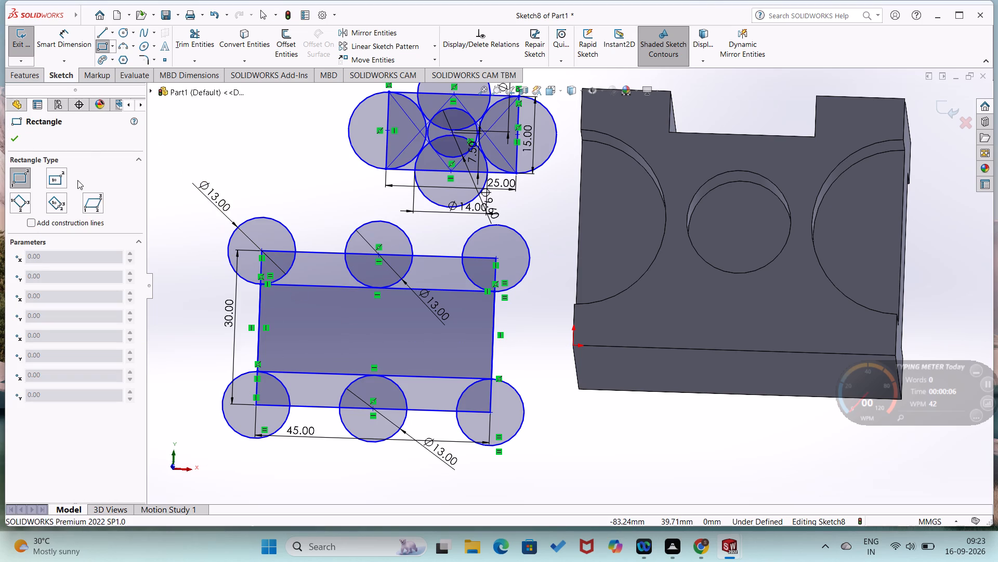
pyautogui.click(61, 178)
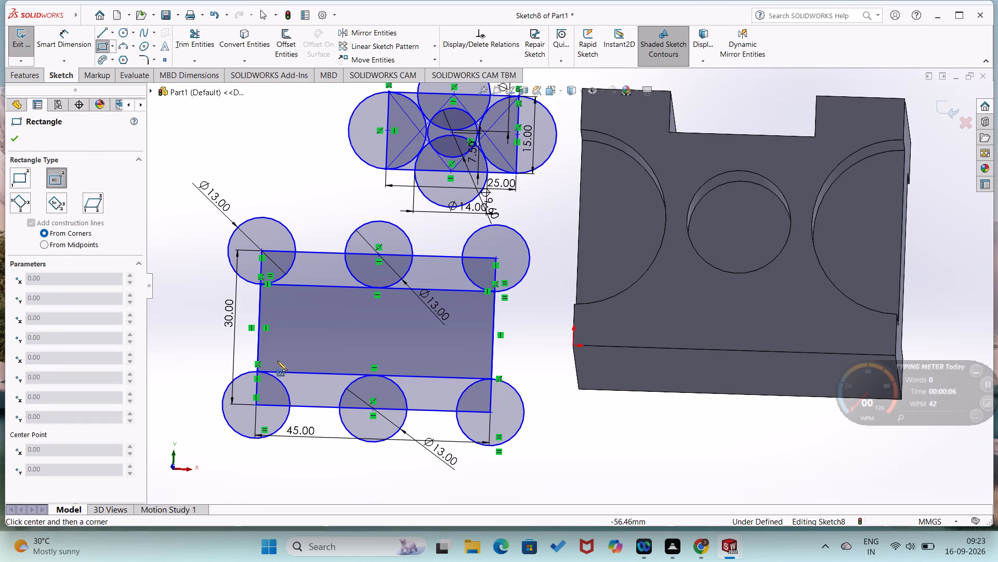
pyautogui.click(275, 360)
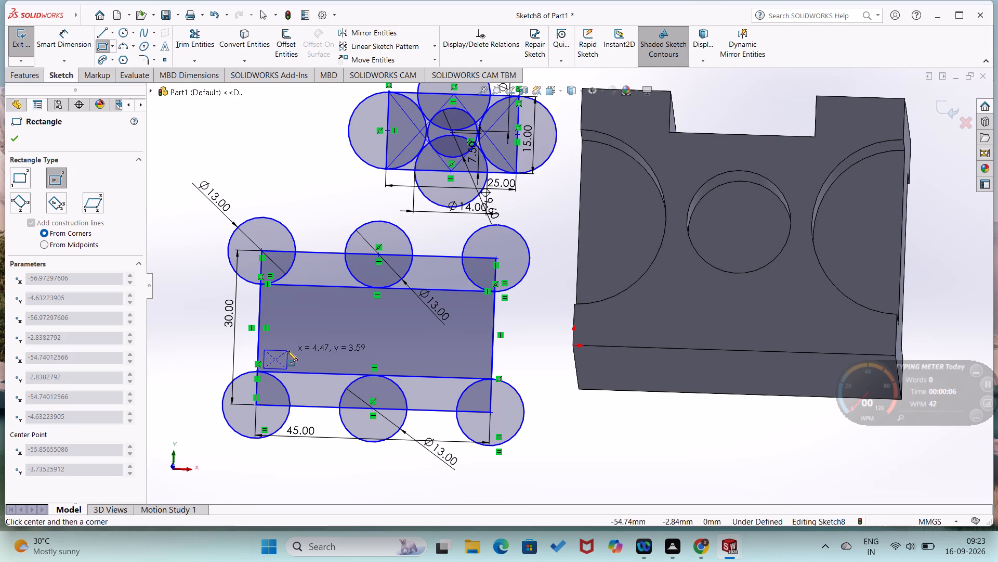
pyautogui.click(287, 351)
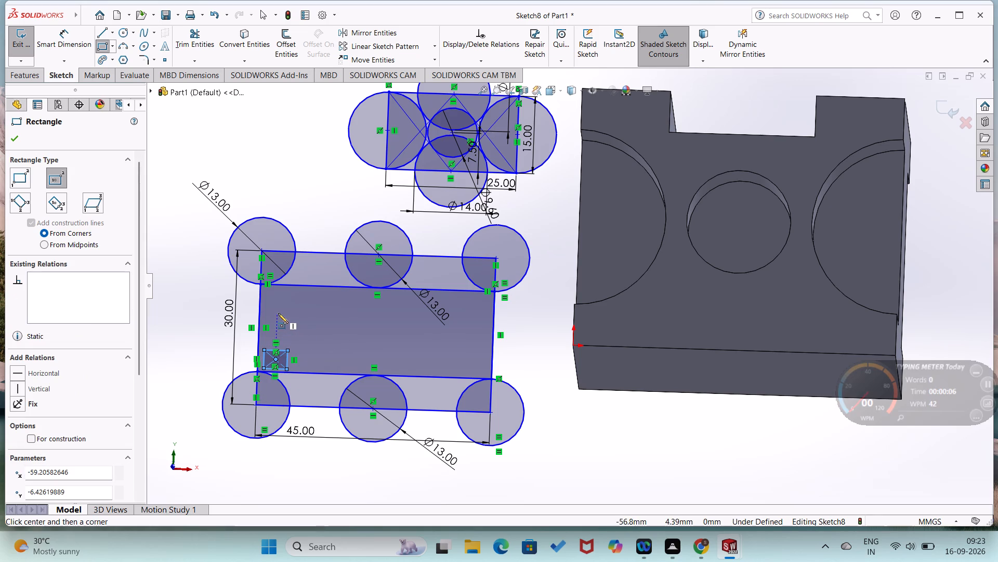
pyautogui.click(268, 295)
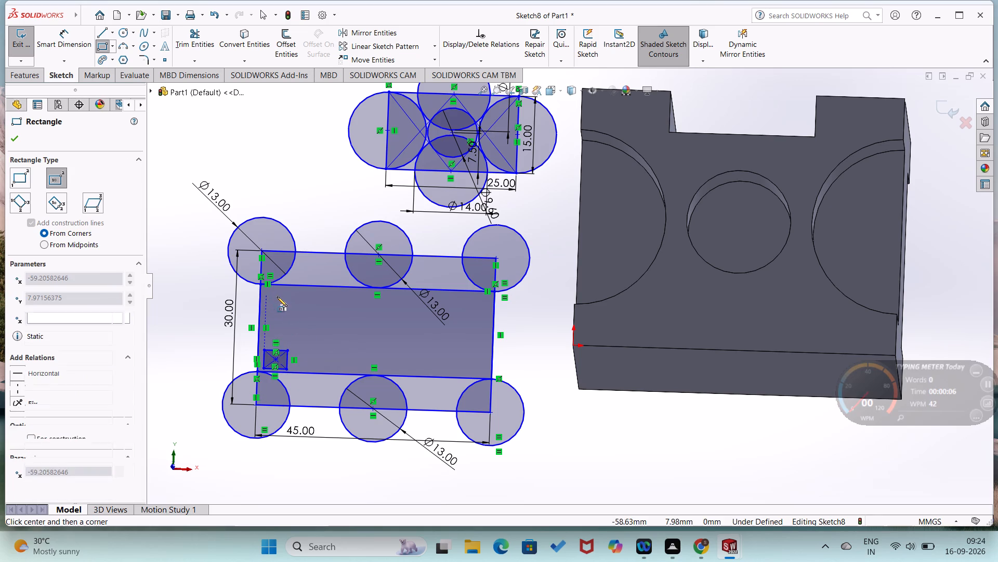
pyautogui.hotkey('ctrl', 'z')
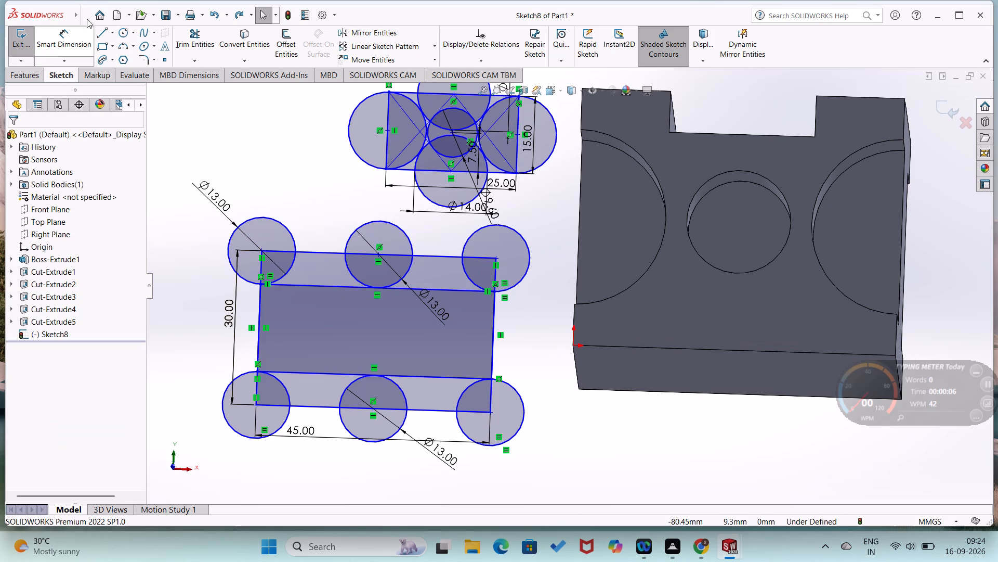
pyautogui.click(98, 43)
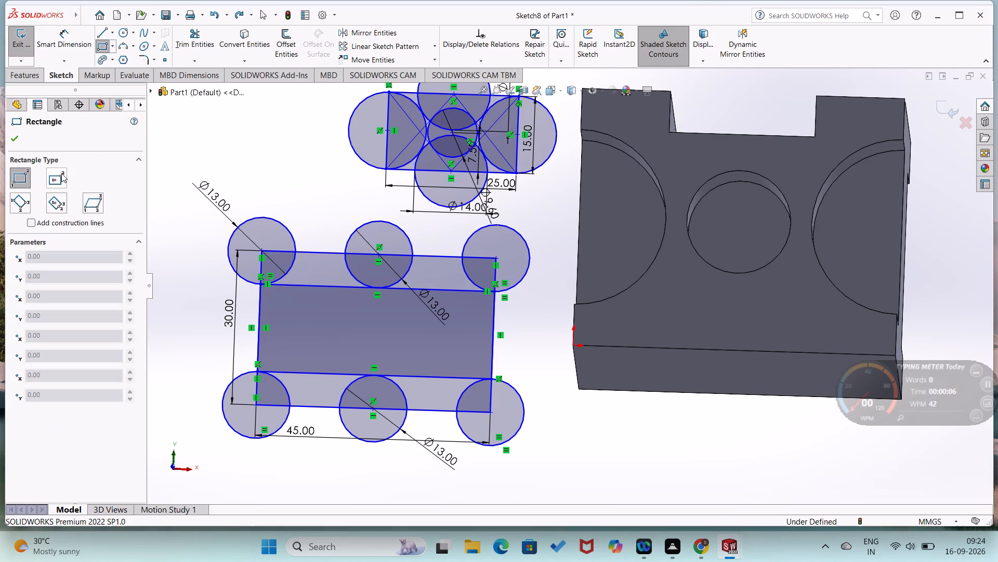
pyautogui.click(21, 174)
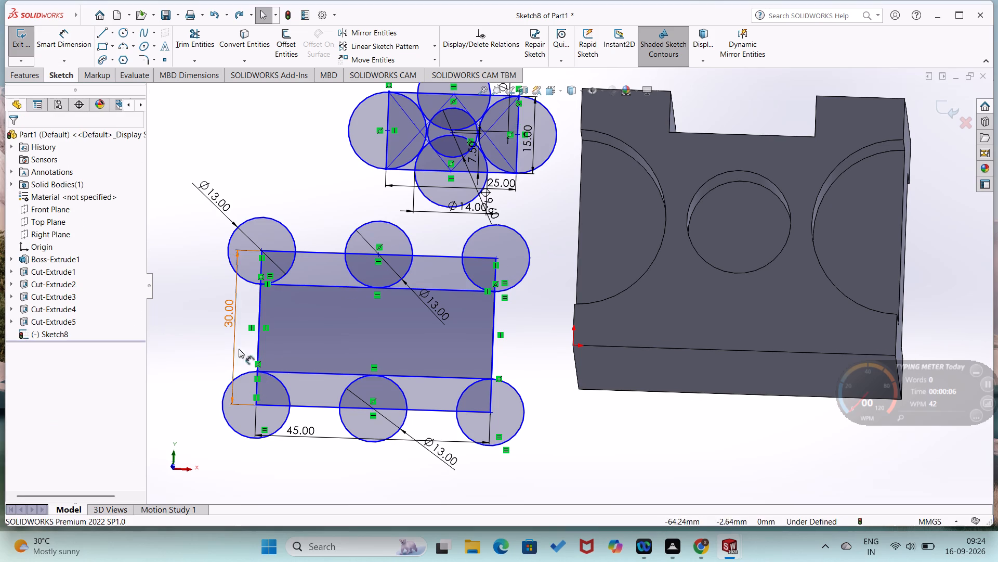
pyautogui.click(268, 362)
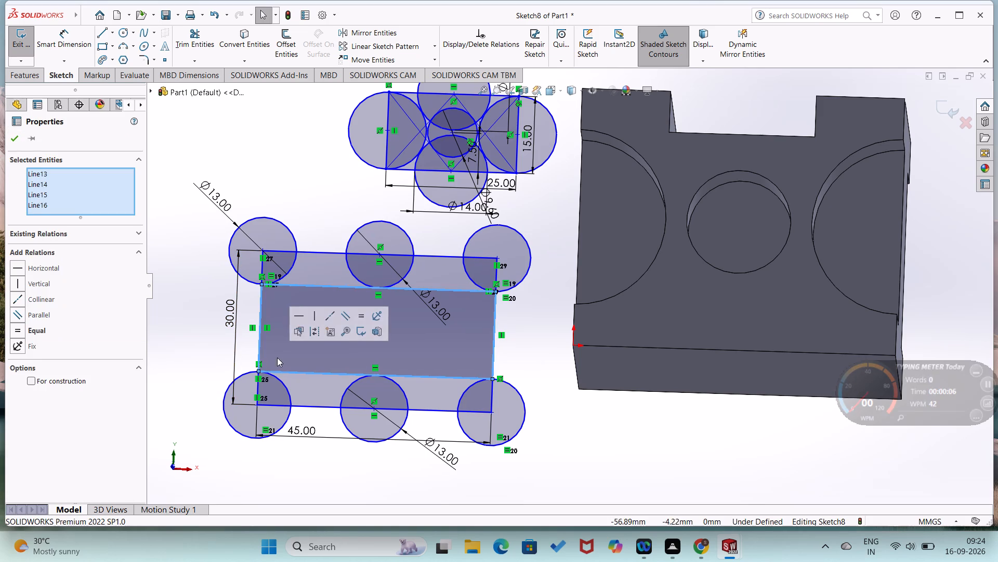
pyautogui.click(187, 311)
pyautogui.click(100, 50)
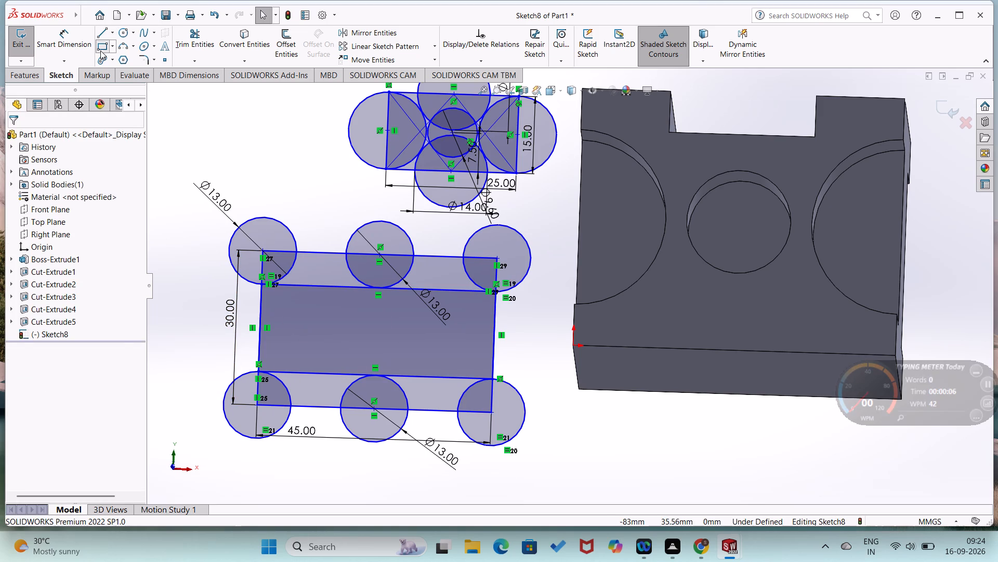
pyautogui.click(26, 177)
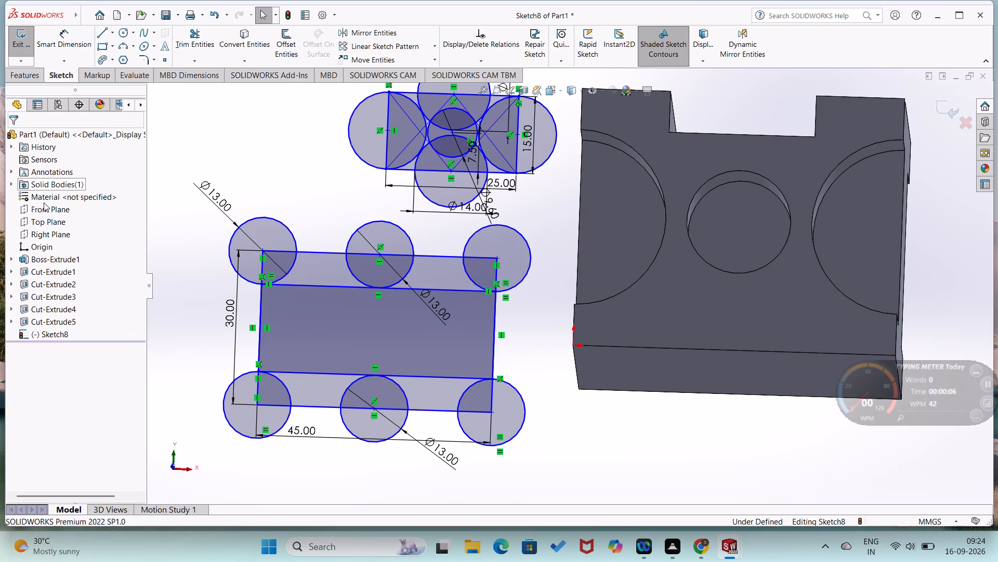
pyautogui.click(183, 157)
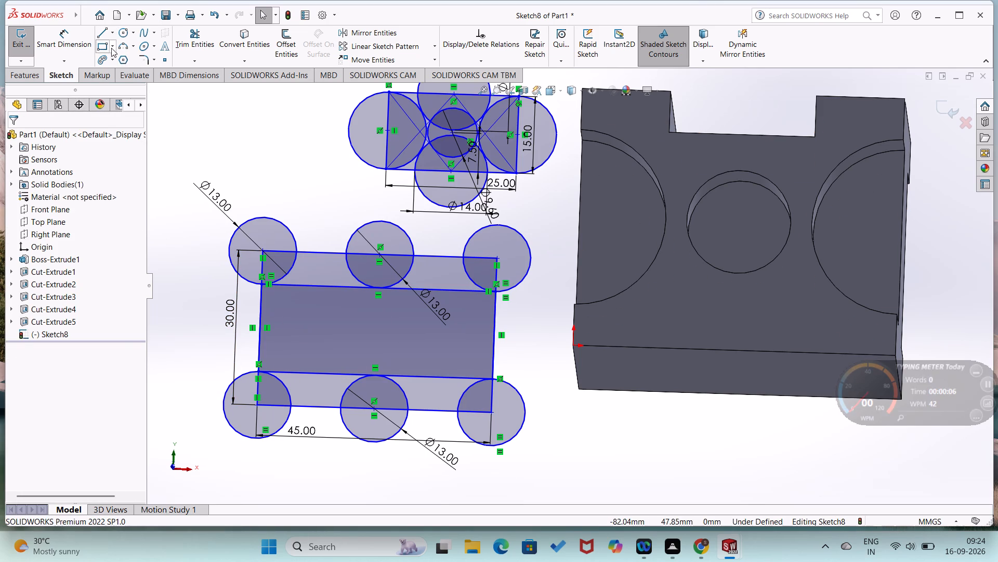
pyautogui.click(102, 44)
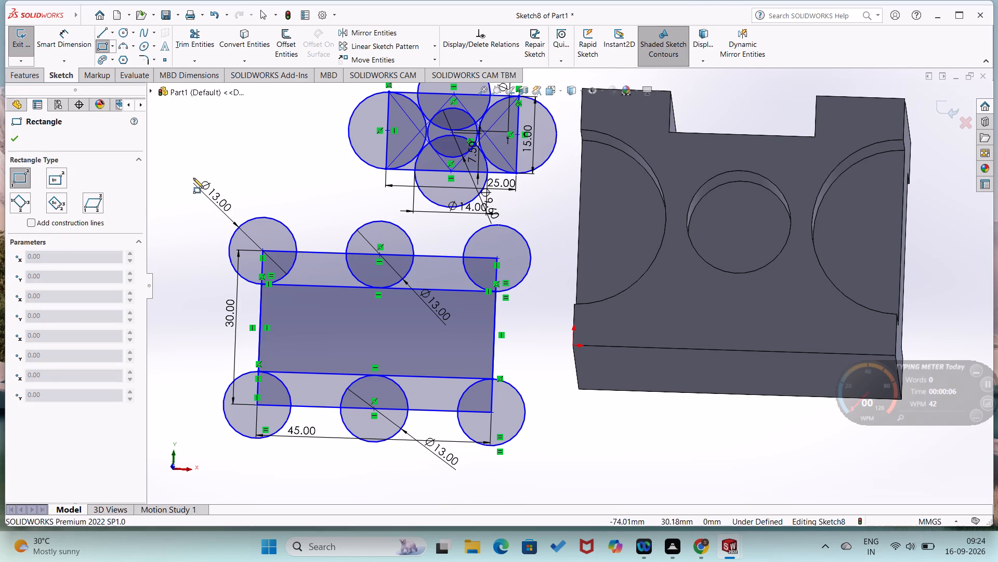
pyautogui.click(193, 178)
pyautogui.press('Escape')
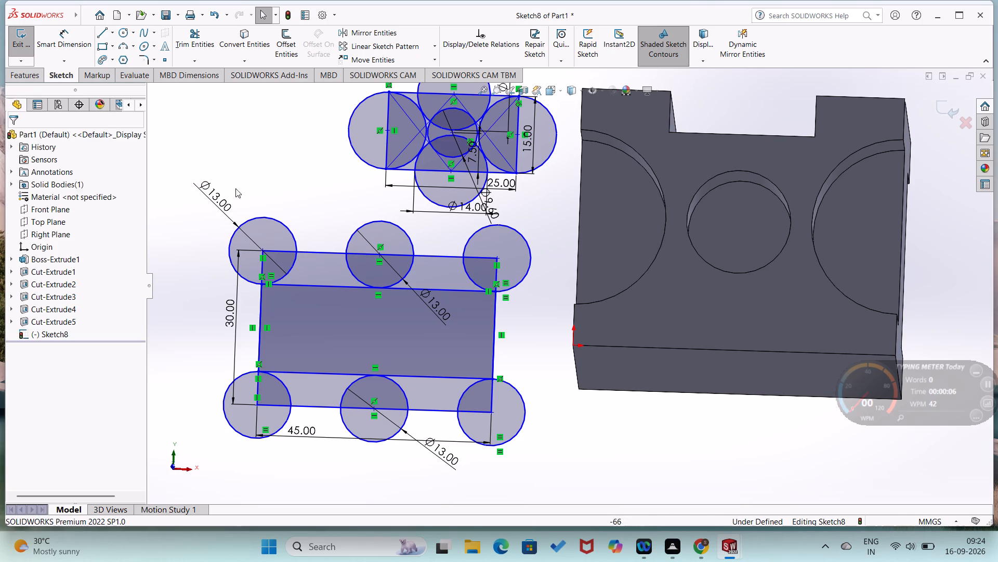
# Sketch a small corner rectangle just inside the lower-left corner of the 45 × 17 mm inner rectangle.
pyautogui.click(102, 46)
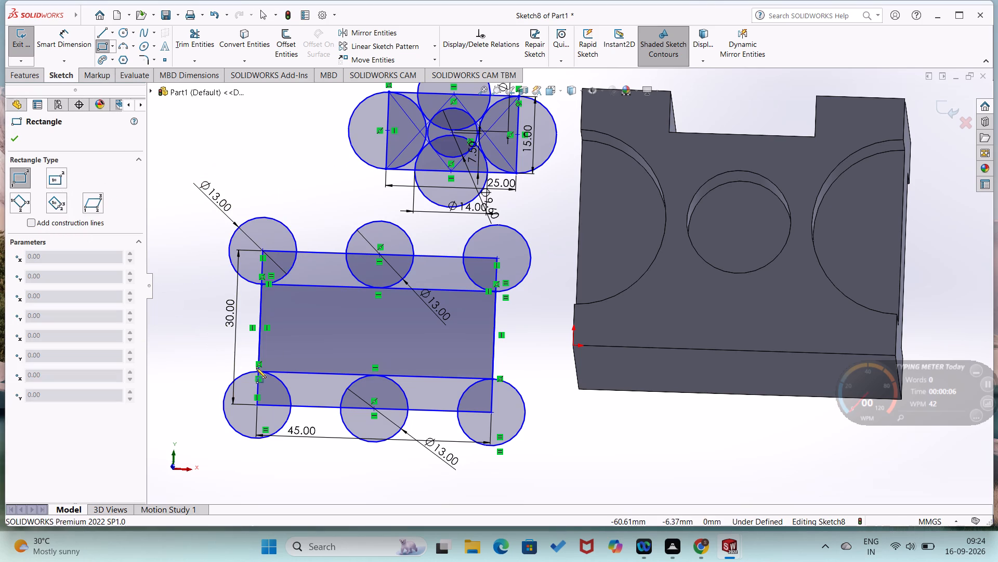
pyautogui.click(270, 364)
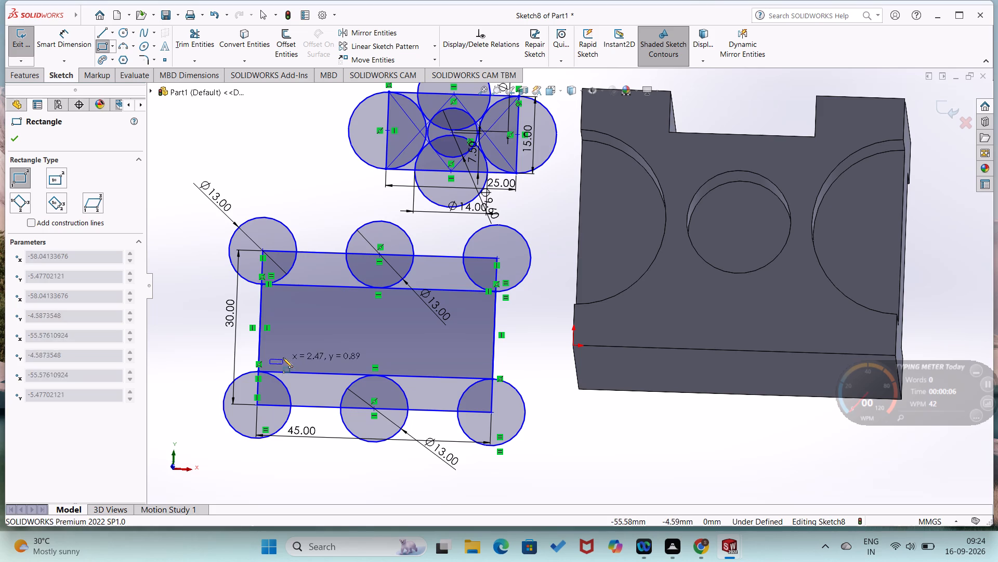
pyautogui.click(291, 351)
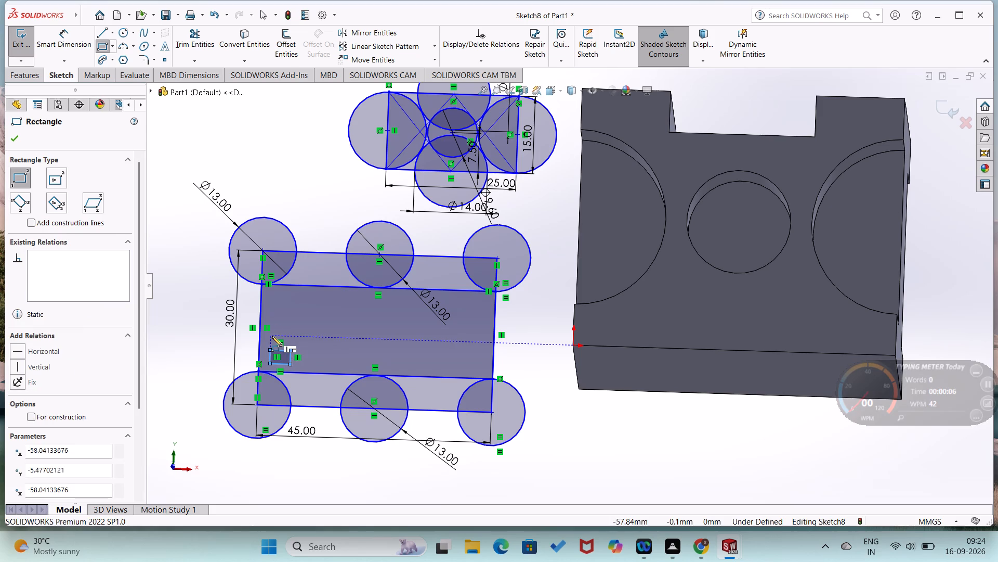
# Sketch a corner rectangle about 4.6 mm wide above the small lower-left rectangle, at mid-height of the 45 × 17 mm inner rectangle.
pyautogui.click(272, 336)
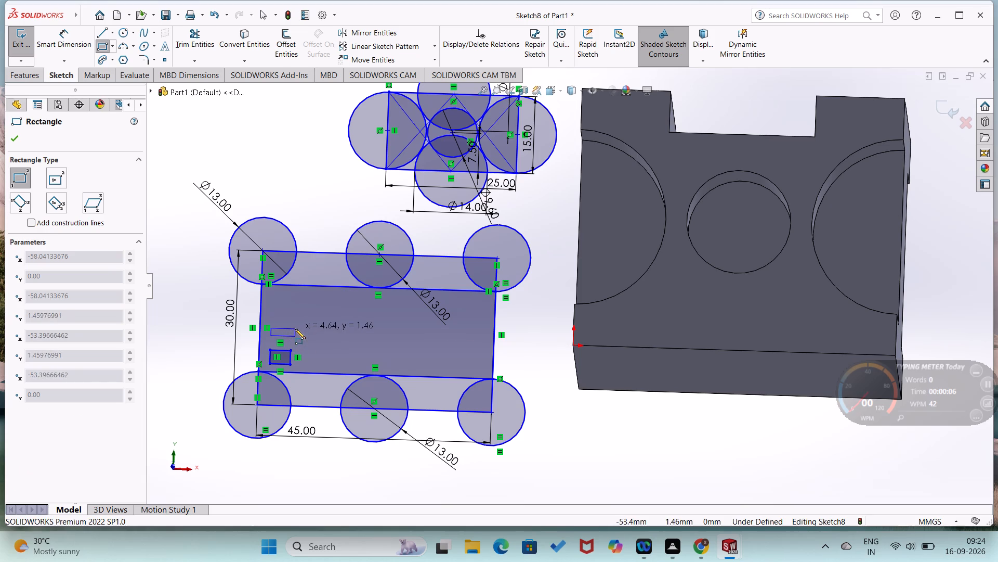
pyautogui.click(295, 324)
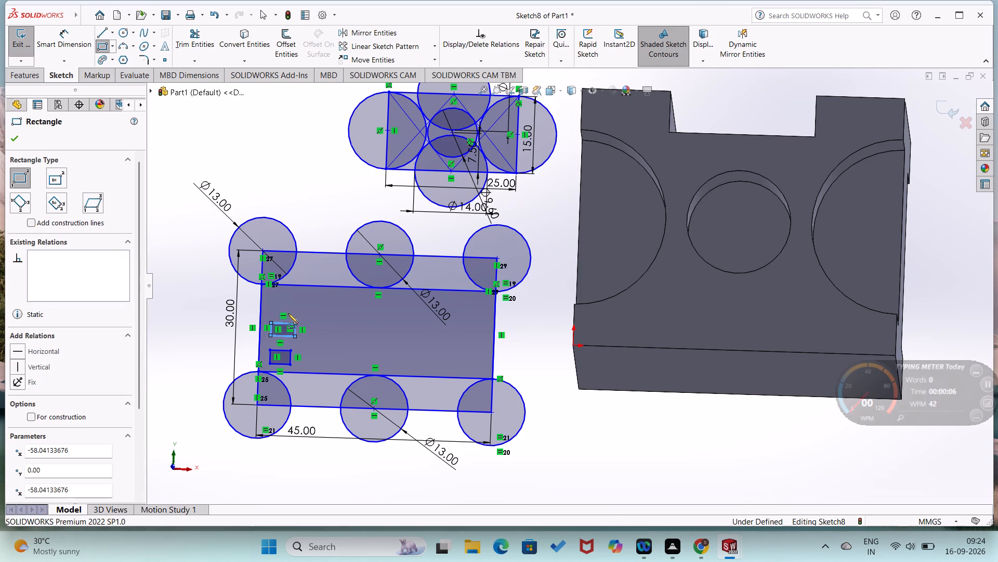
# Sketch a corner rectangle about 4.6 mm wide just inside the upper-left corner of the 45 × 17 mm inner rectangle.
pyautogui.click(271, 292)
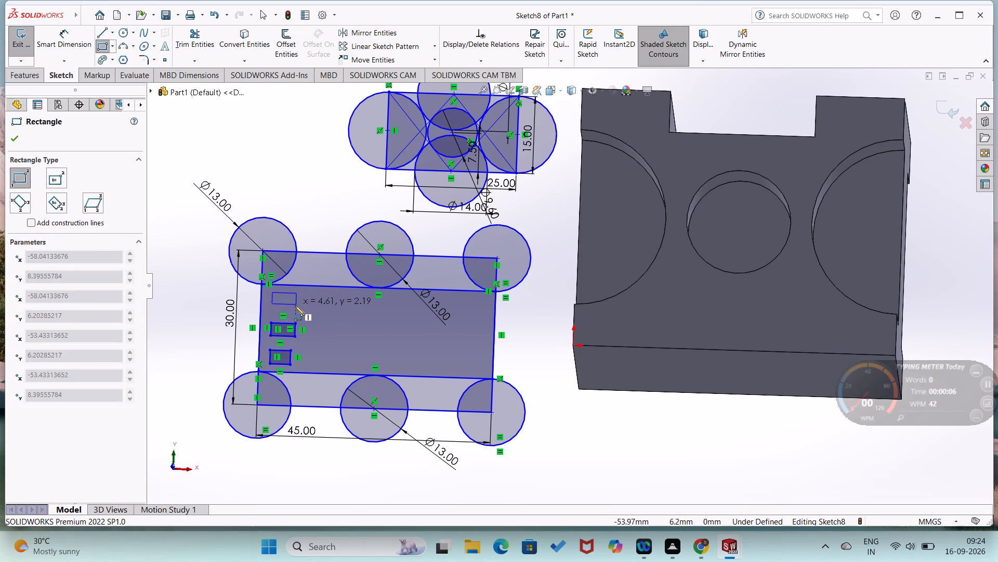
pyautogui.click(295, 306)
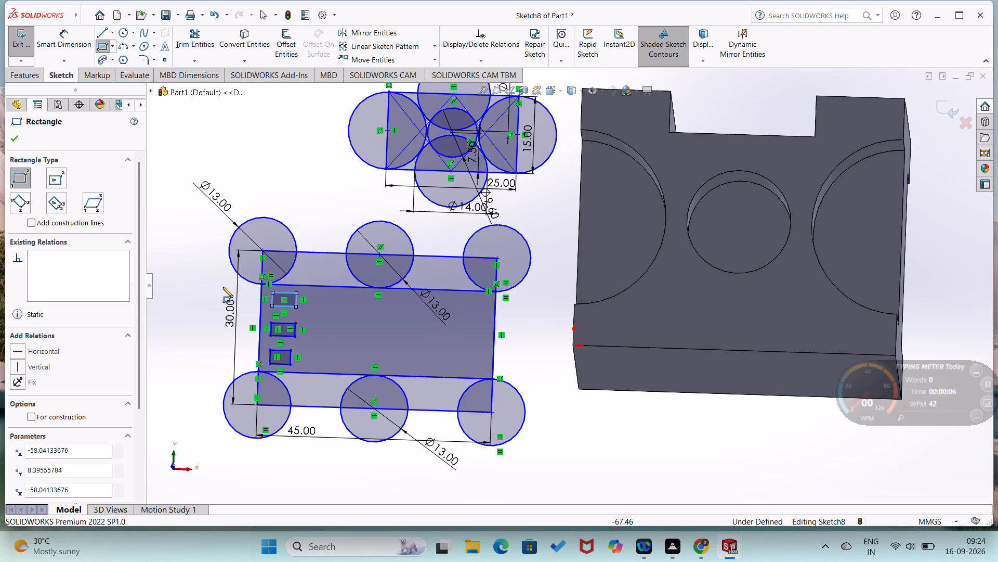
# Draw a vertical 17 mm line between the inner rectangle's upper and lower edges, just right of the small rectangles.
pyautogui.moveTo(222, 288); pyautogui.dragTo(236, 242, button='right')
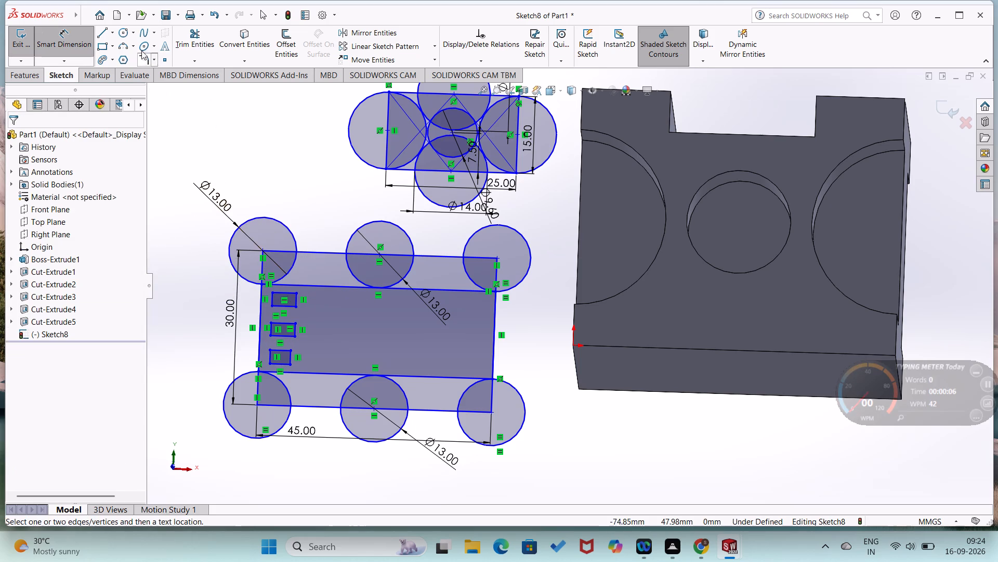
pyautogui.click(103, 34)
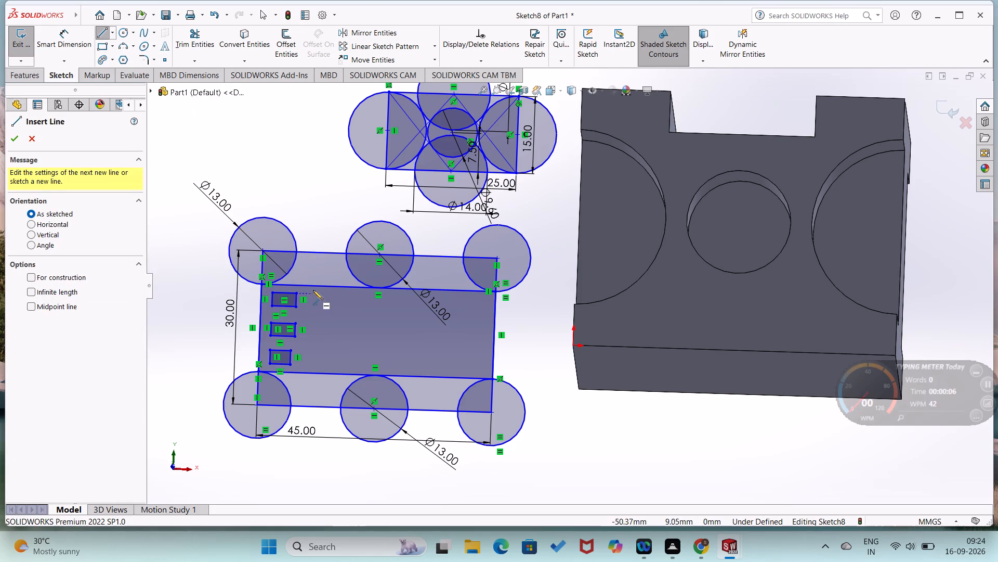
pyautogui.click(313, 287)
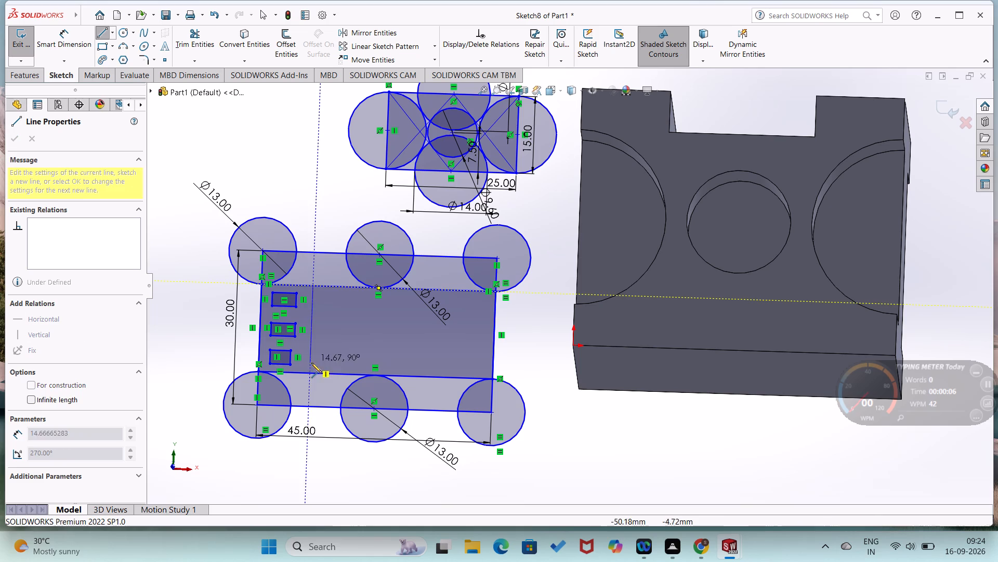
pyautogui.click(310, 373)
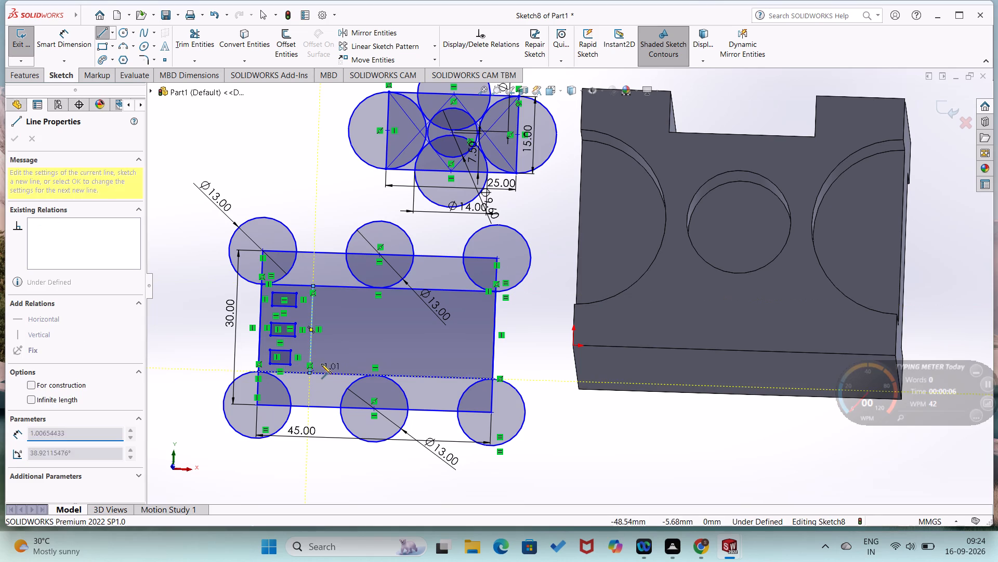
pyautogui.rightClick(307, 357)
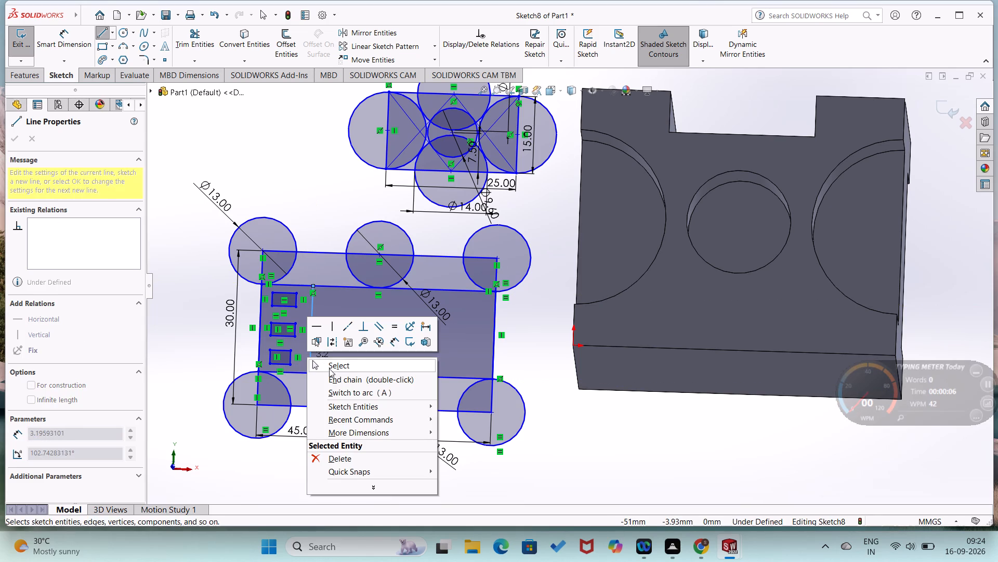
pyautogui.click(330, 368)
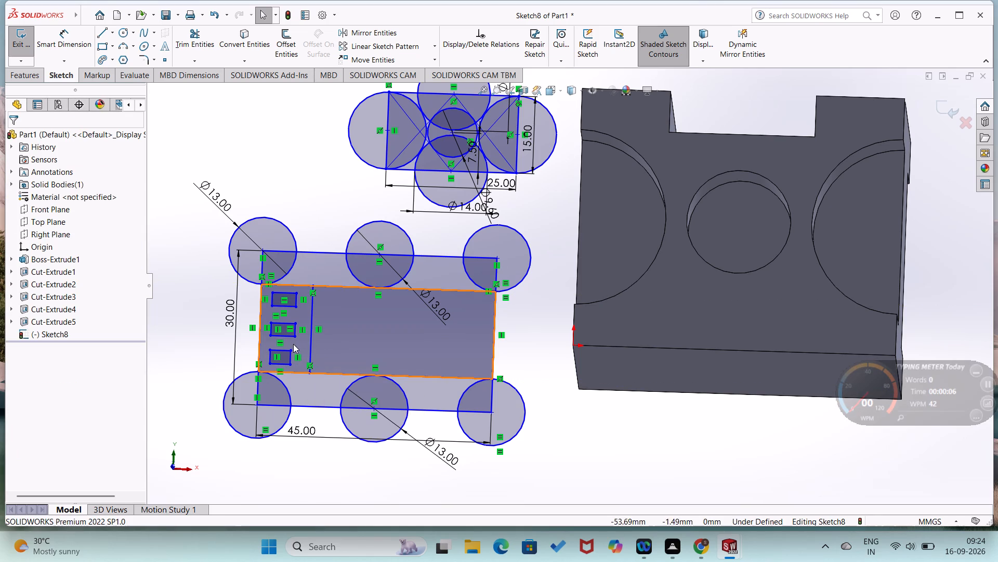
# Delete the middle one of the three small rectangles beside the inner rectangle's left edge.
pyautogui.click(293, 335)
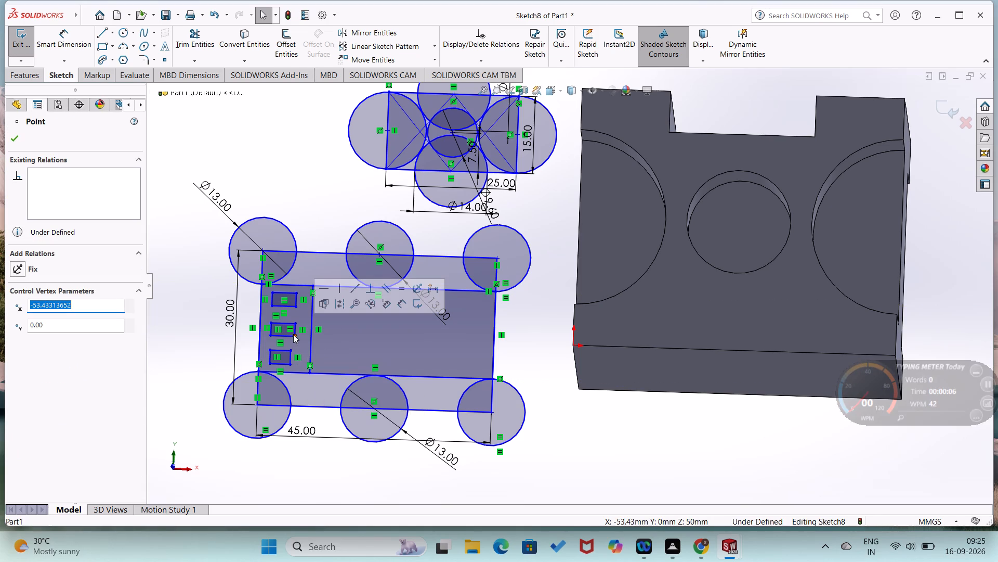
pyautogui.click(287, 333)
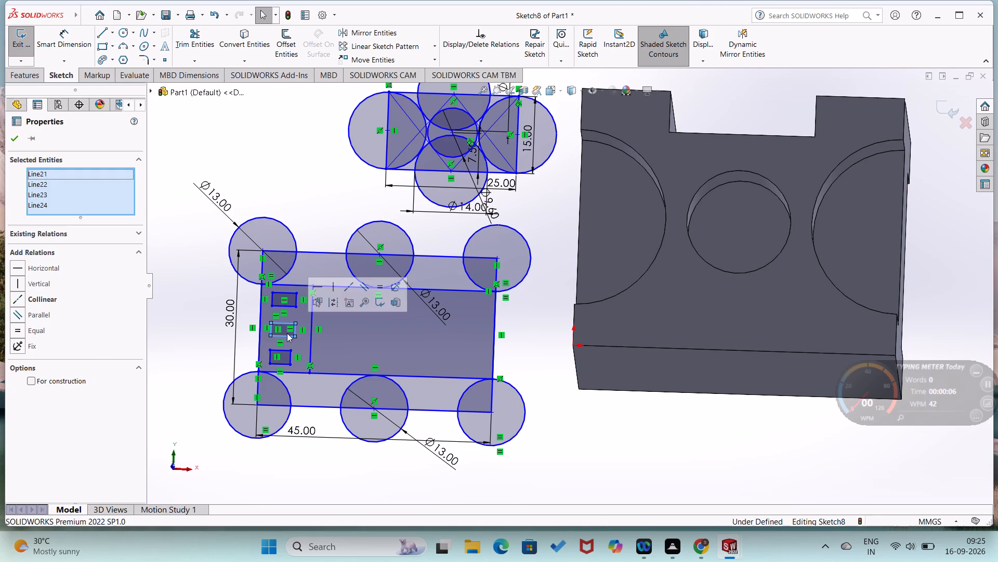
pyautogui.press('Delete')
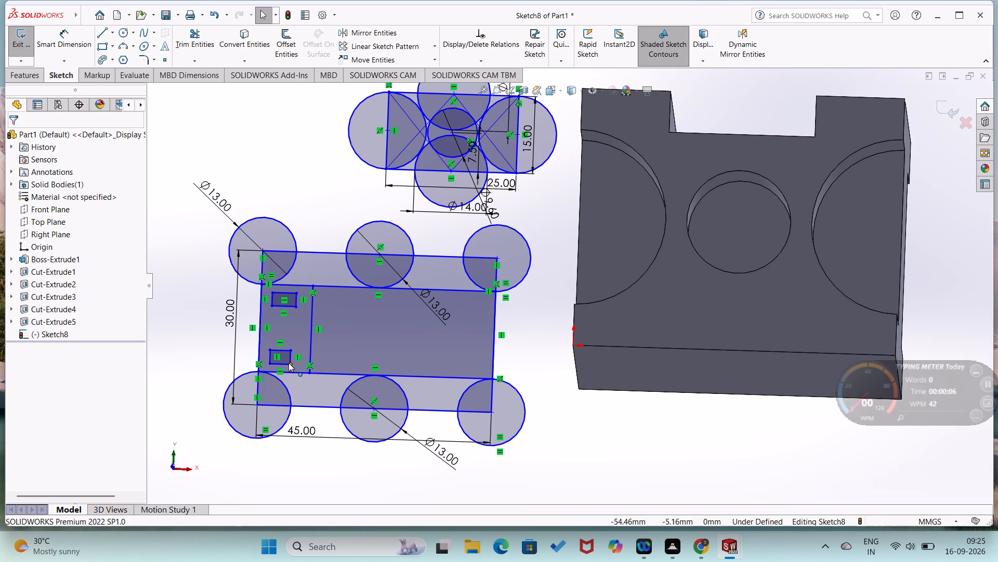
# Stretch the small lower-left rectangle by its lower-right corner to a width of about 5.8 mm.
pyautogui.click(288, 363)
pyautogui.moveTo(290, 363); pyautogui.dragTo(299, 366)
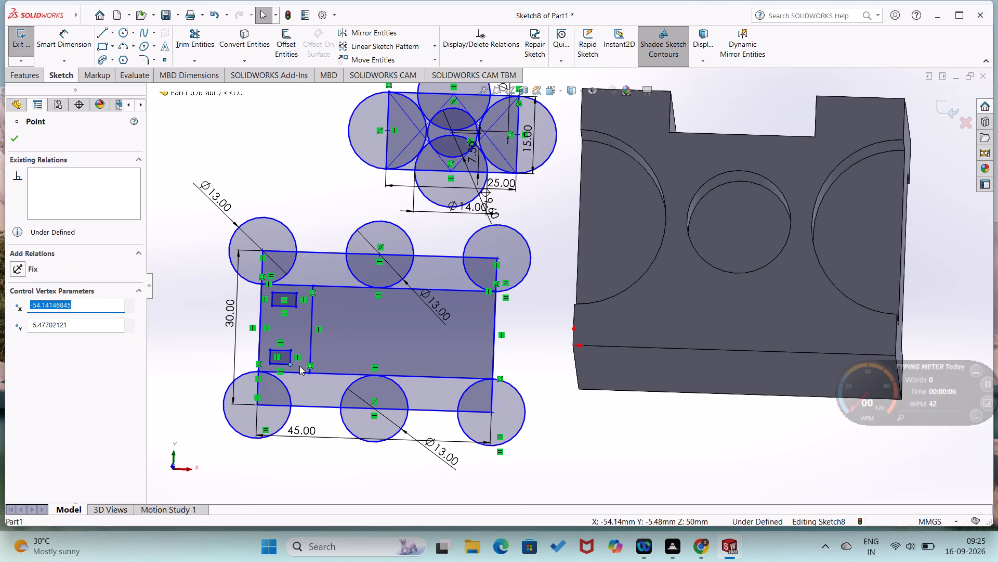
pyautogui.moveTo(299, 366); pyautogui.dragTo(300, 366)
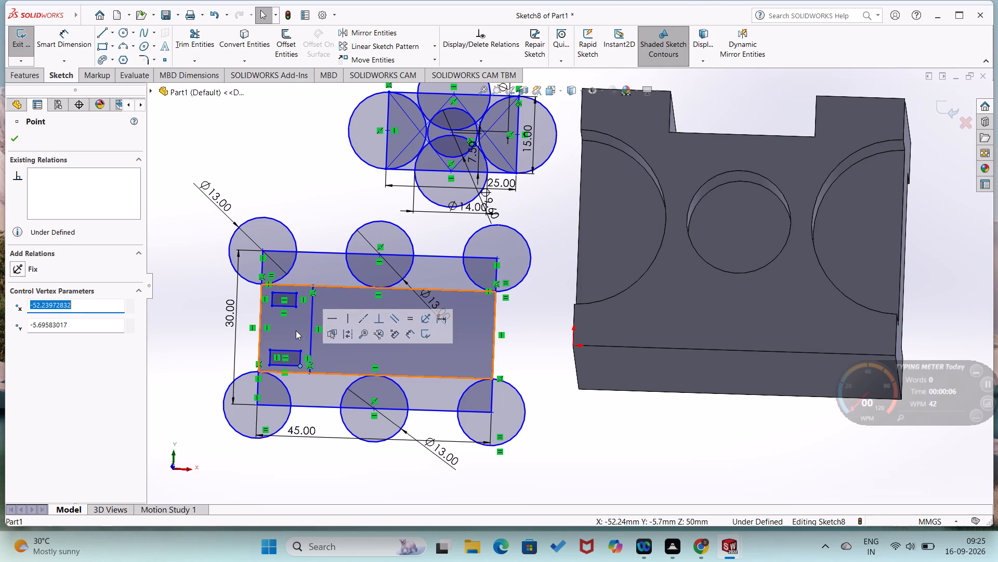
pyautogui.click(296, 330)
pyautogui.click(170, 282)
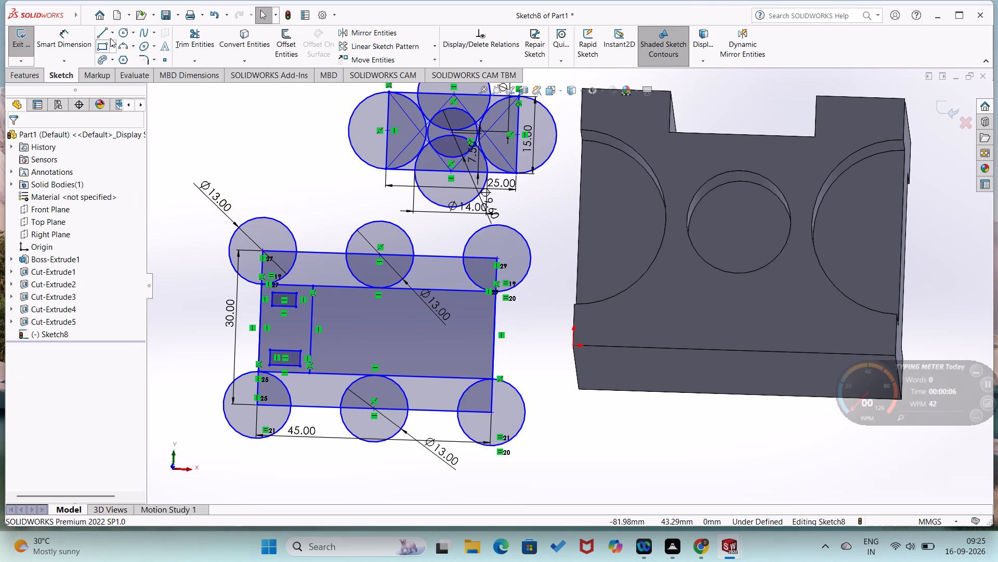
# Draw a second vertical 17 mm line across the inner rectangle, a short distance right of the first divider line.
pyautogui.click(97, 29)
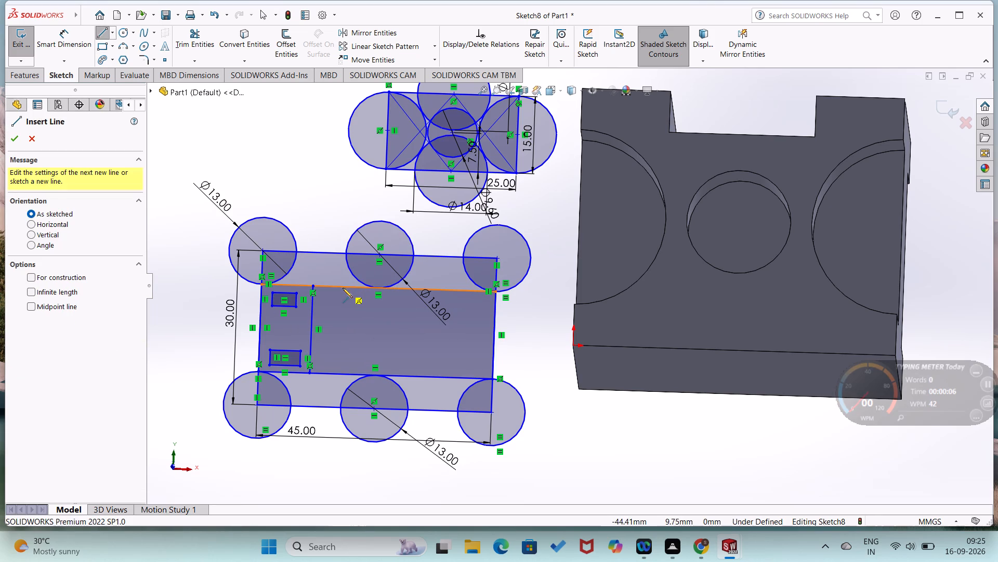
pyautogui.click(341, 287)
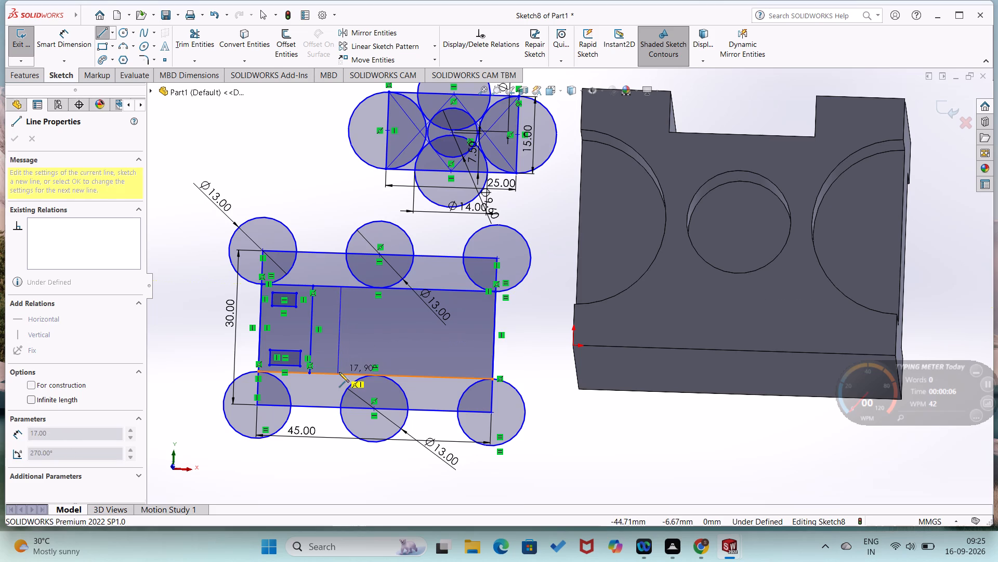
pyautogui.click(336, 374)
pyautogui.rightClick(303, 382)
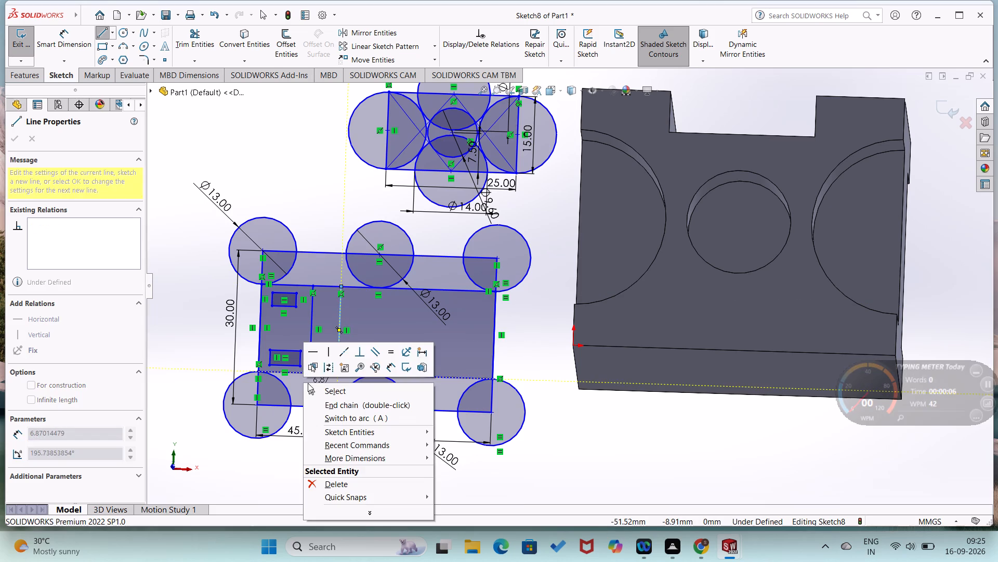
pyautogui.click(318, 390)
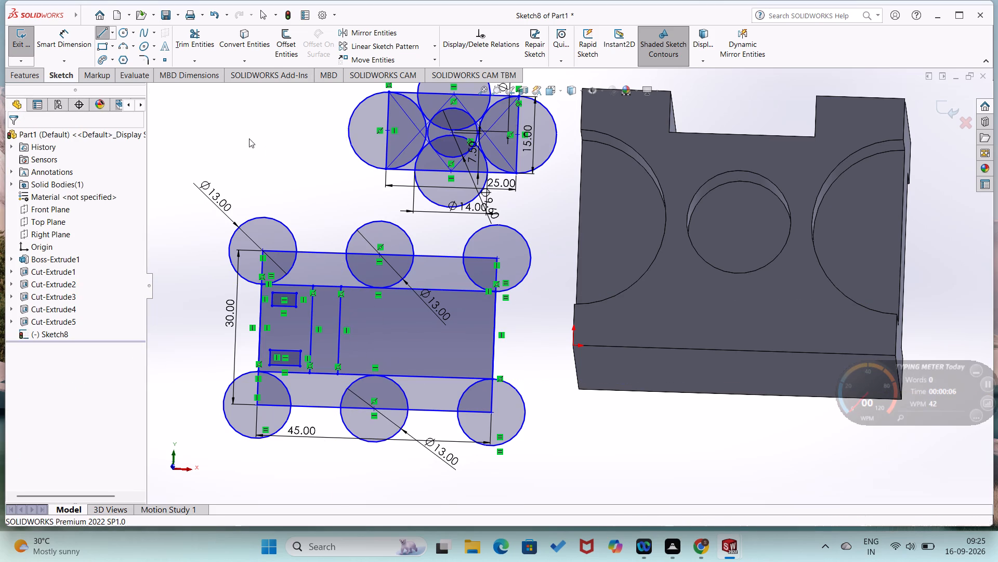
# Draw four more vertical 17 mm lines across the inner rectangle as one chain, about 6 mm apart, linked alternately along its lower and upper edges.
pyautogui.click(103, 33)
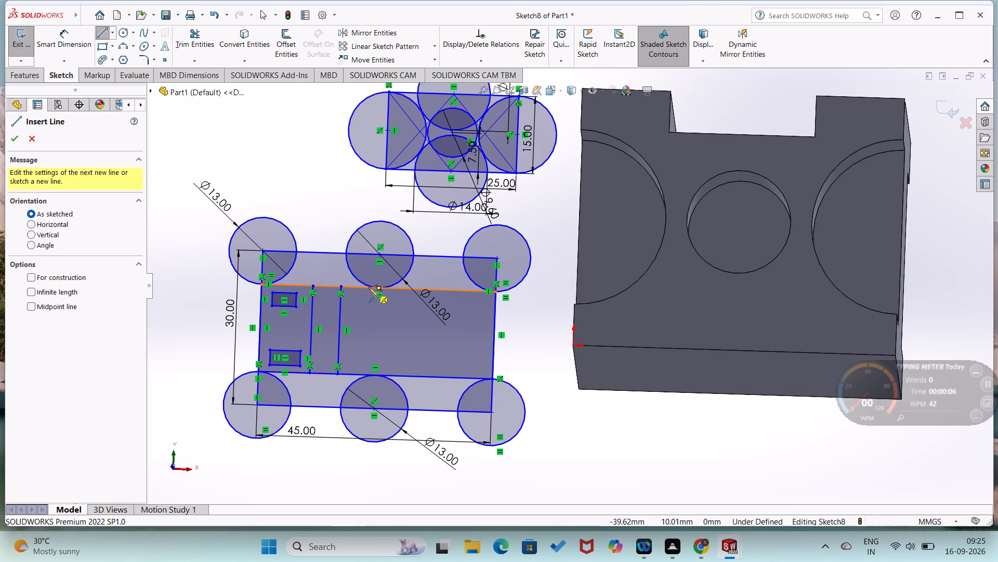
pyautogui.click(373, 288)
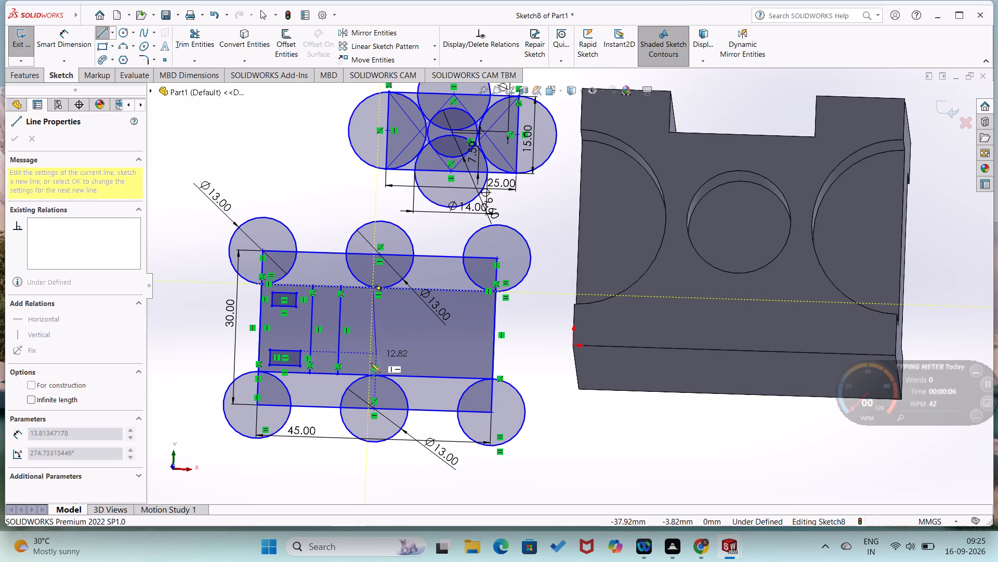
pyautogui.click(370, 376)
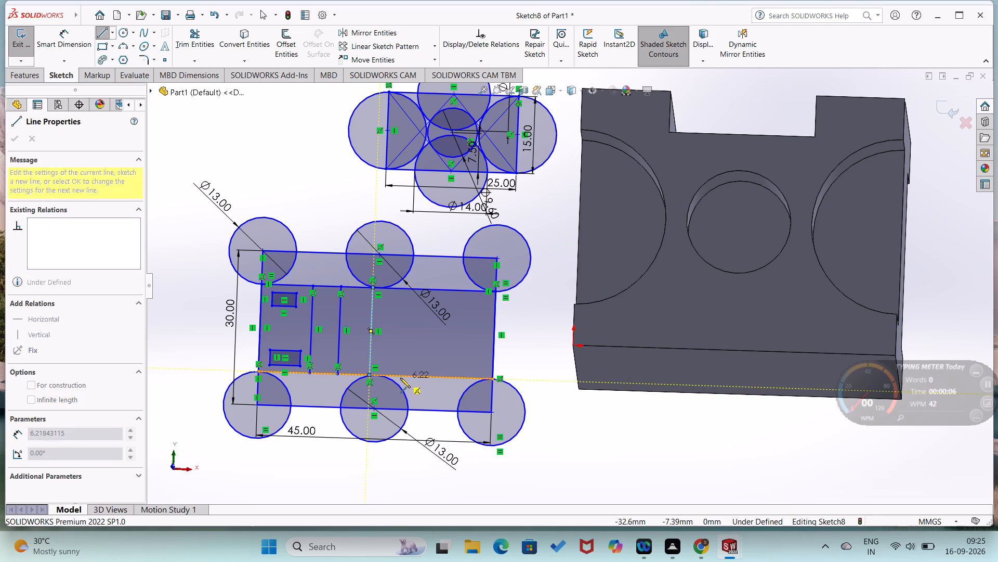
pyautogui.click(400, 376)
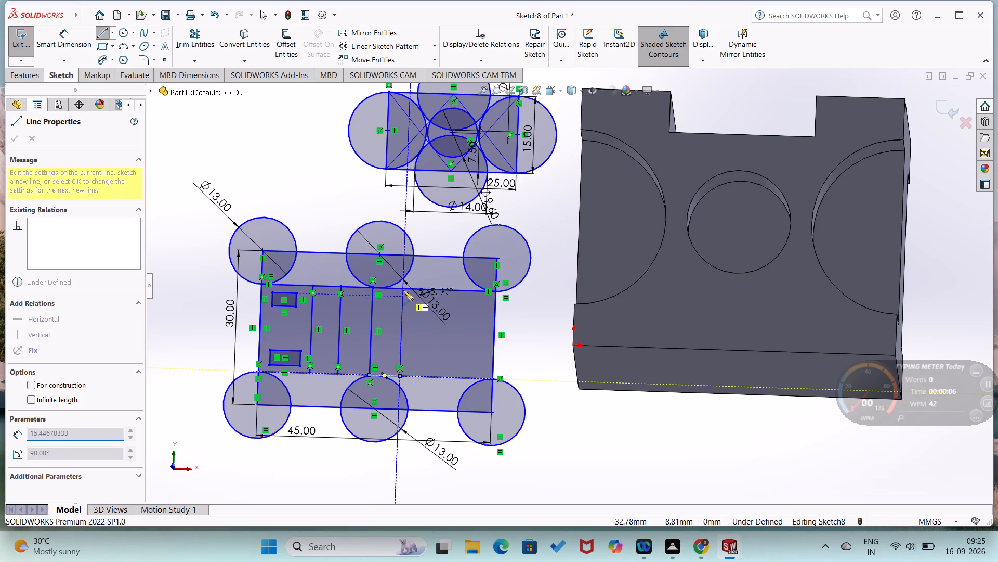
pyautogui.click(402, 287)
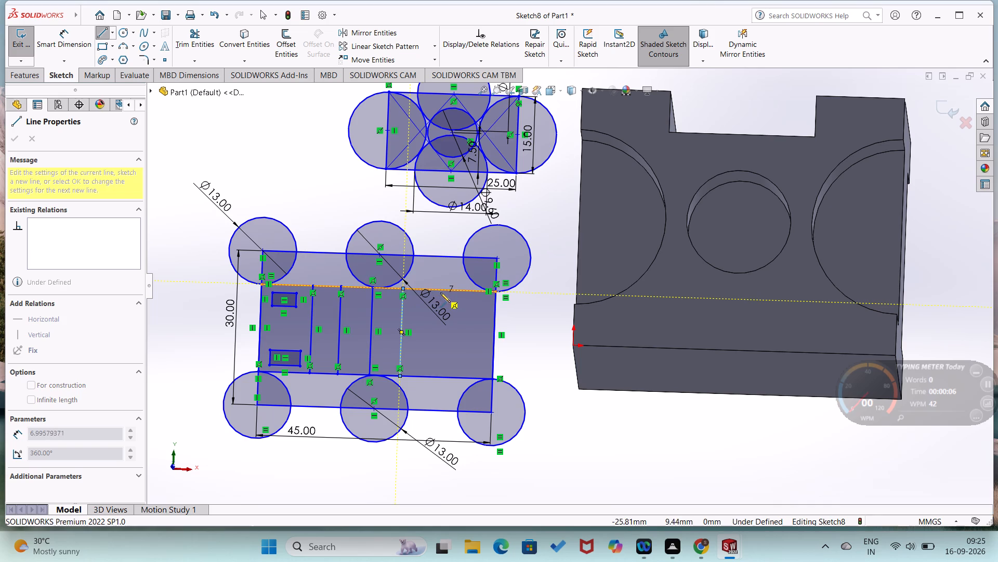
pyautogui.click(435, 288)
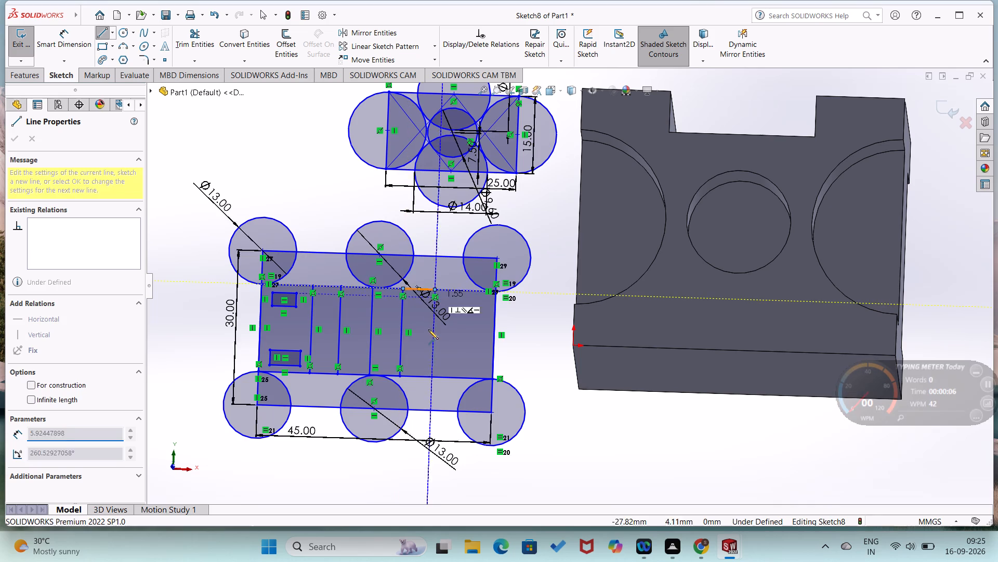
pyautogui.click(431, 375)
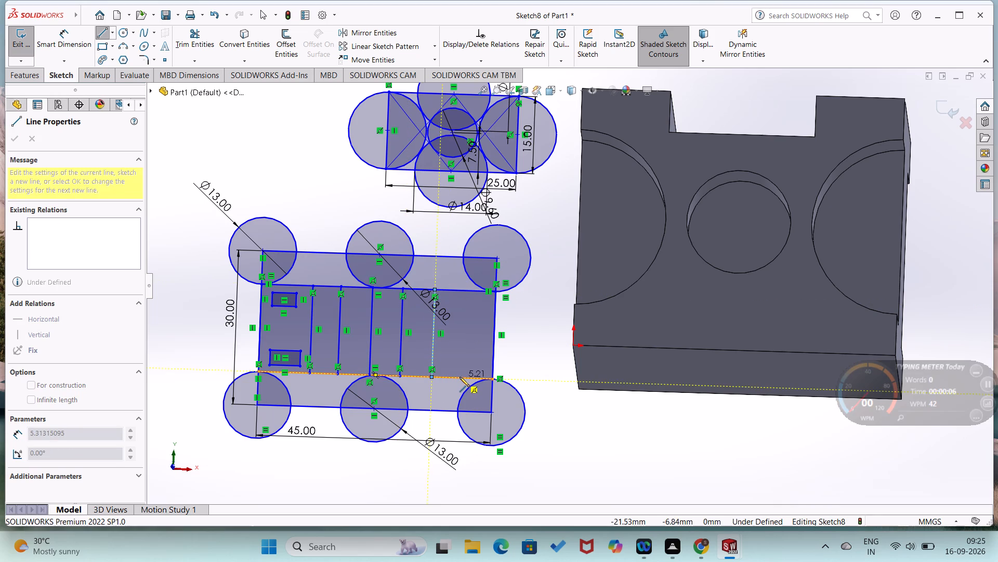
pyautogui.click(459, 377)
pyautogui.click(462, 290)
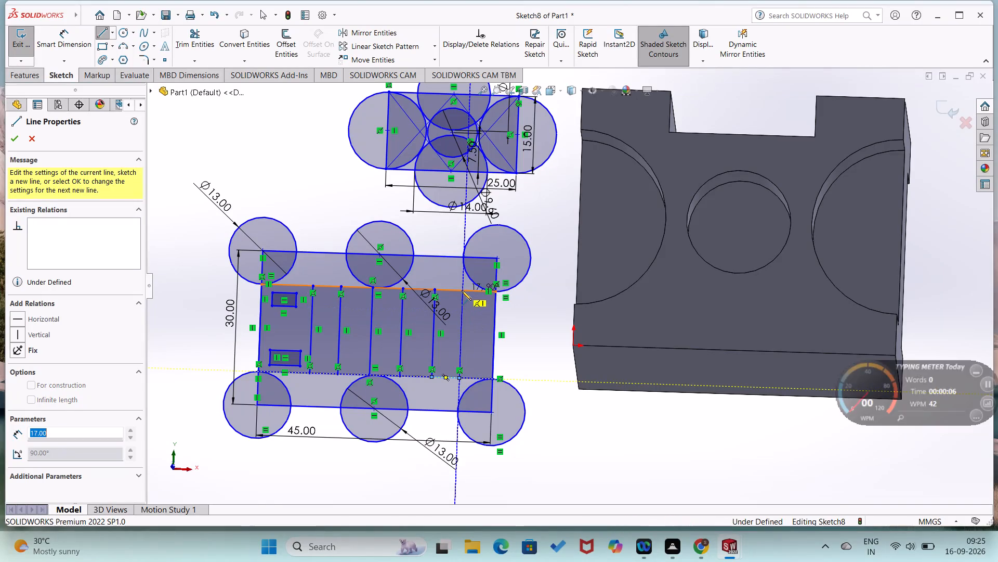
pyautogui.rightClick(462, 290)
pyautogui.click(472, 297)
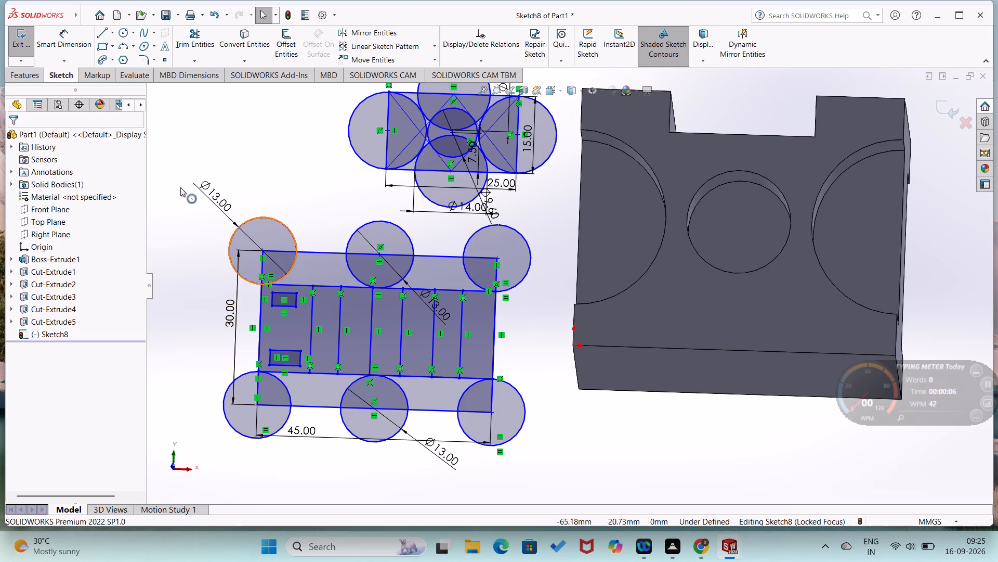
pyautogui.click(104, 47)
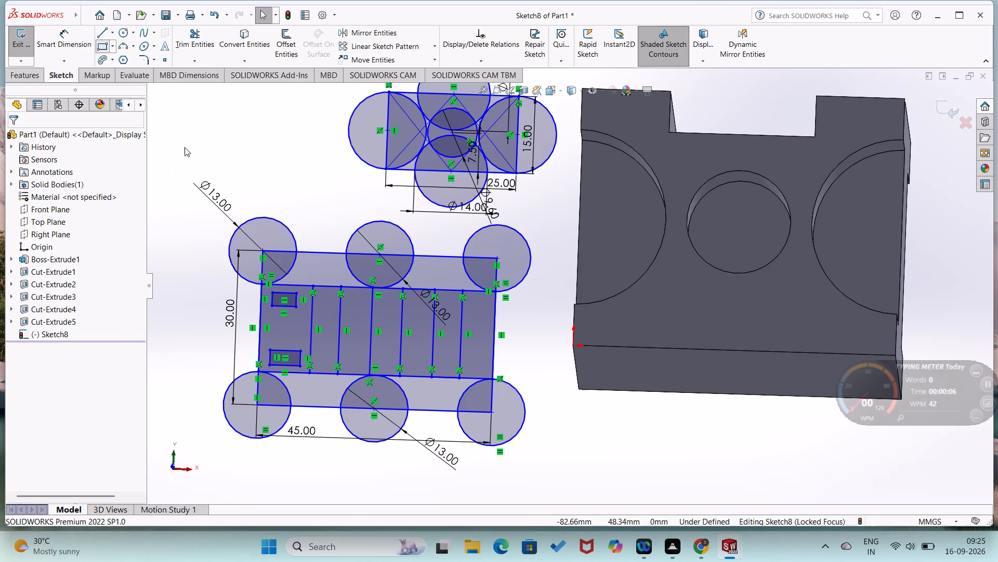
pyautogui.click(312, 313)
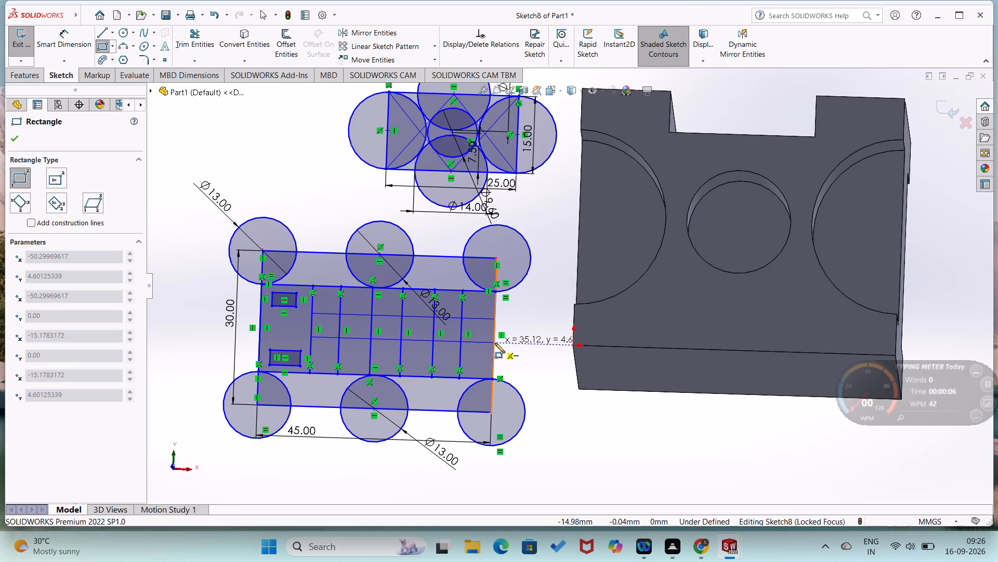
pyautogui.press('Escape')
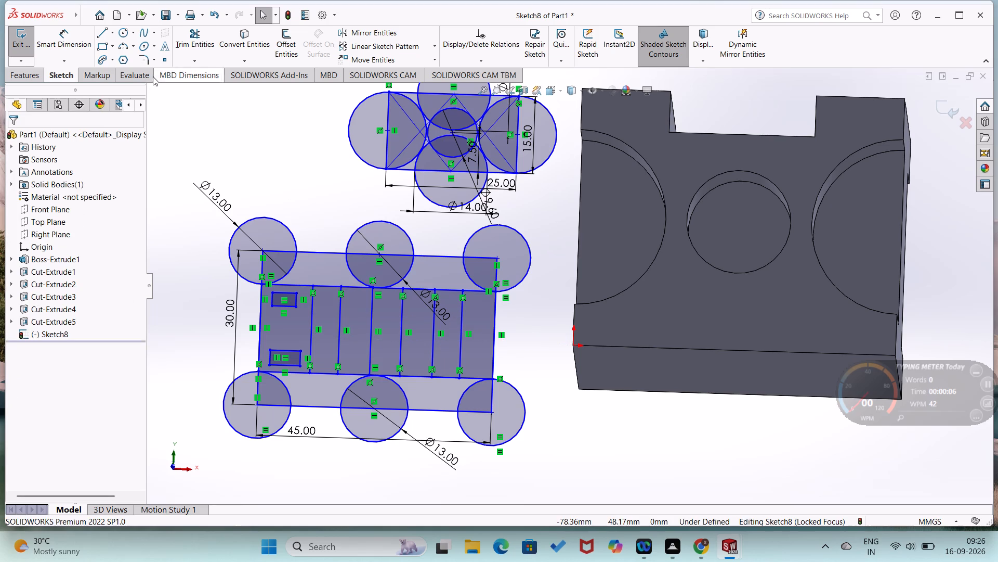
# Sketch a corner rectangle about 35 × 5 mm across the vertical lines, from the first divider line to the inner rectangle's right edge.
pyautogui.click(101, 46)
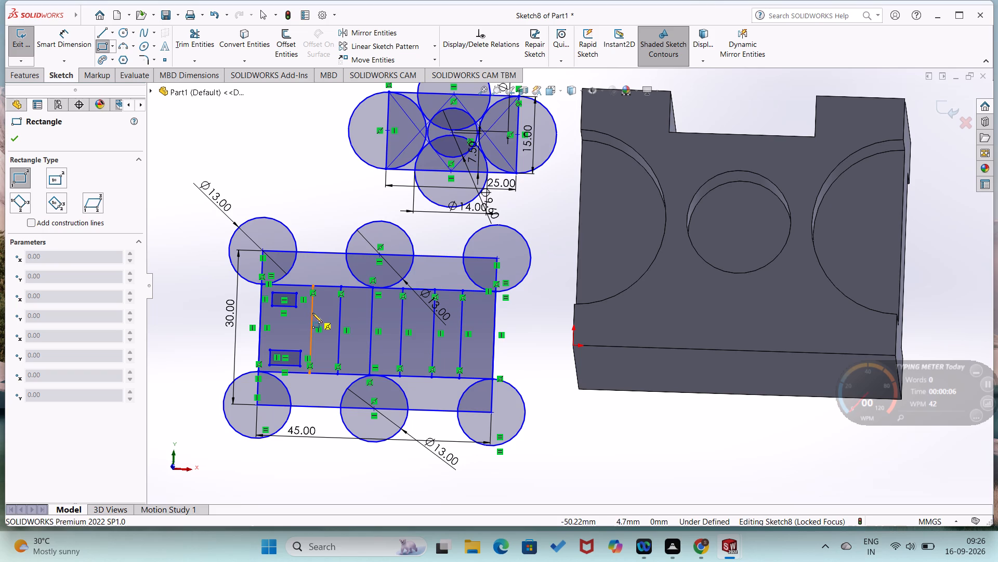
pyautogui.click(312, 315)
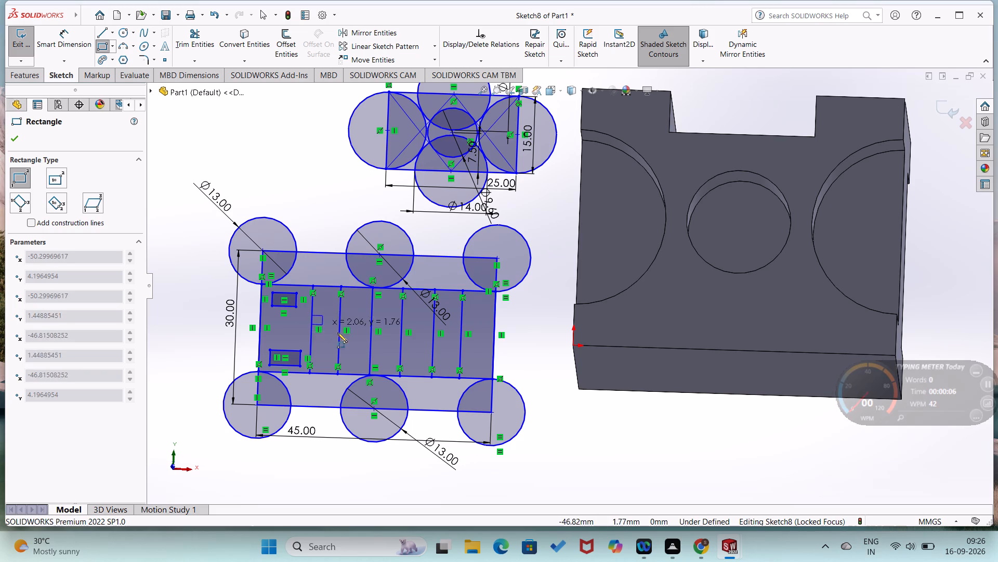
pyautogui.click(494, 349)
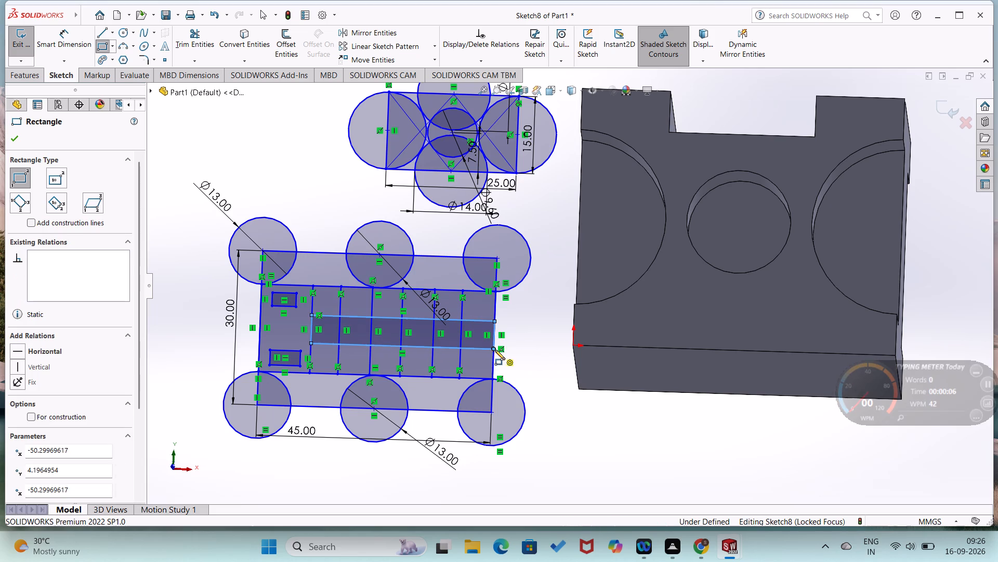
# Sketch six small corner rectangles, about 3 to 4 mm wide and 2.9 mm high, one in each compartment below the long horizontal rectangle.
pyautogui.press('Escape')
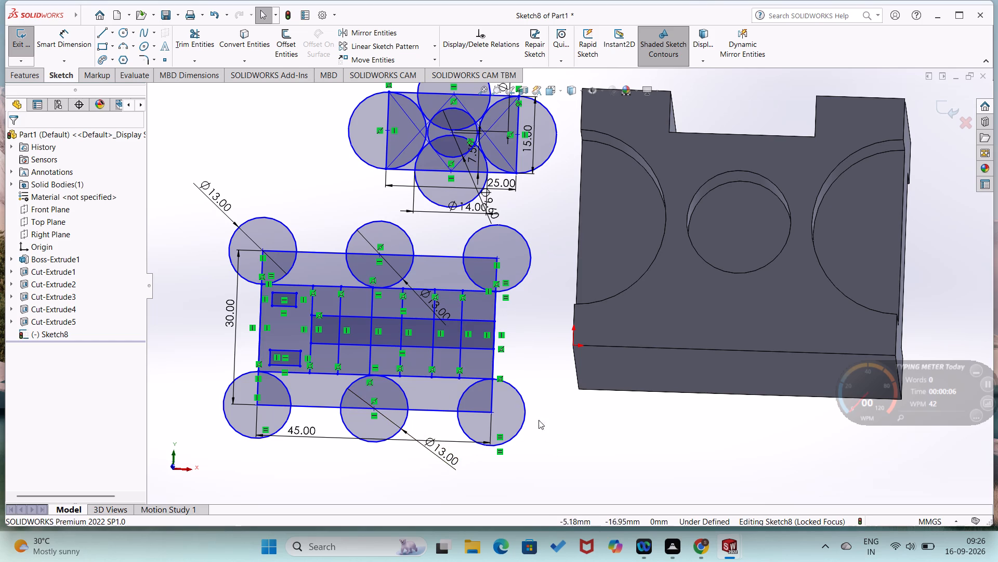
pyautogui.click(104, 47)
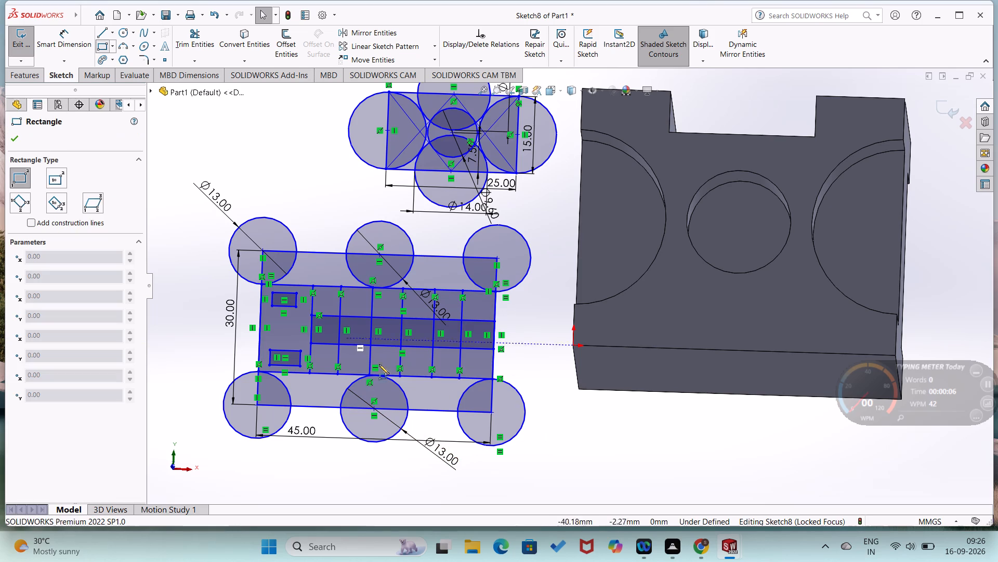
pyautogui.click(467, 354)
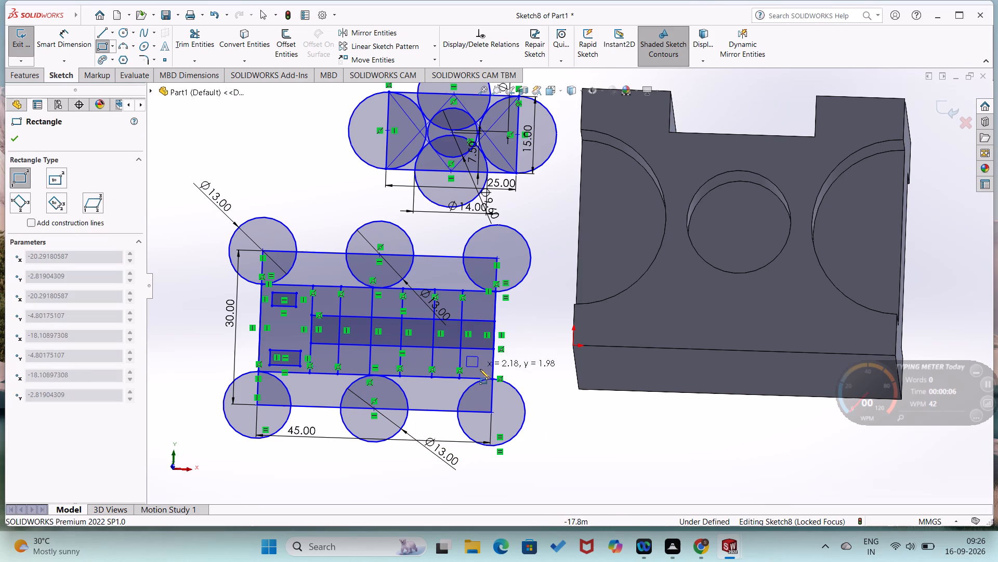
pyautogui.click(486, 373)
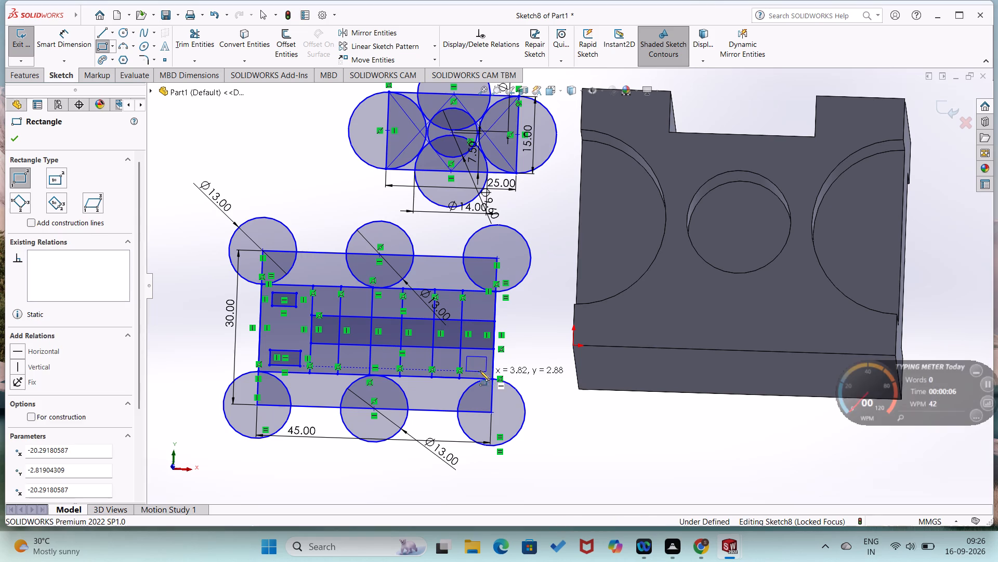
pyautogui.click(437, 353)
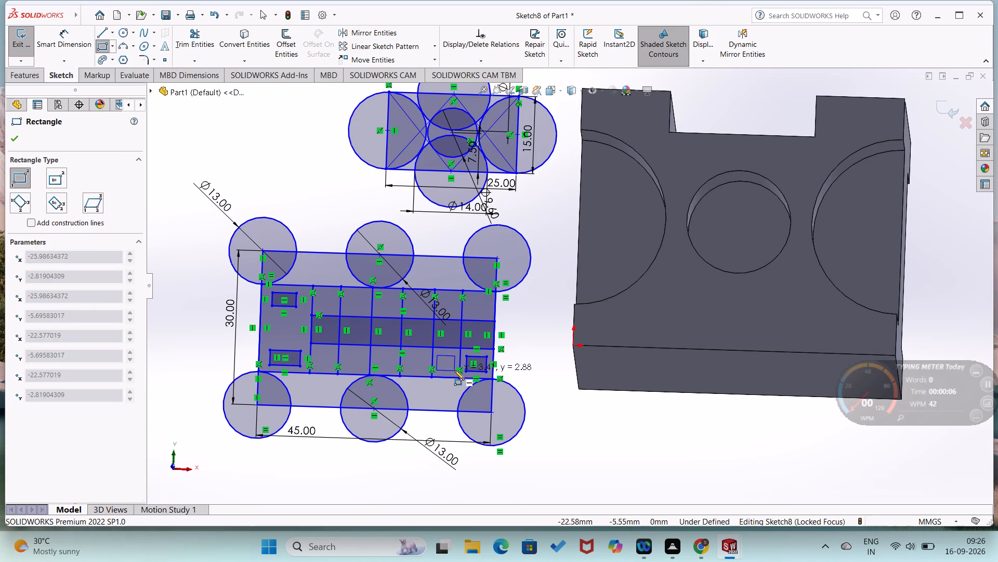
pyautogui.click(455, 371)
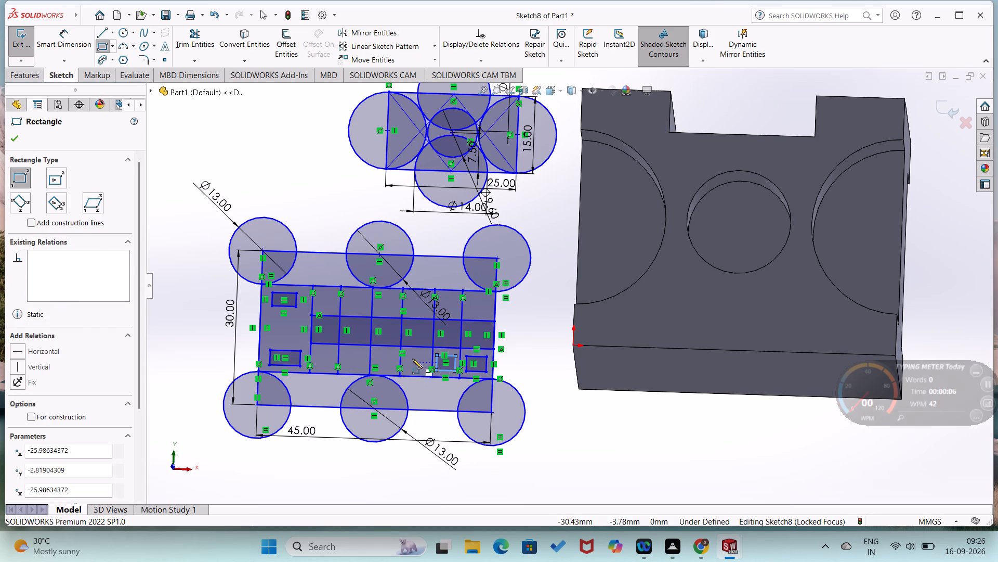
pyautogui.click(405, 354)
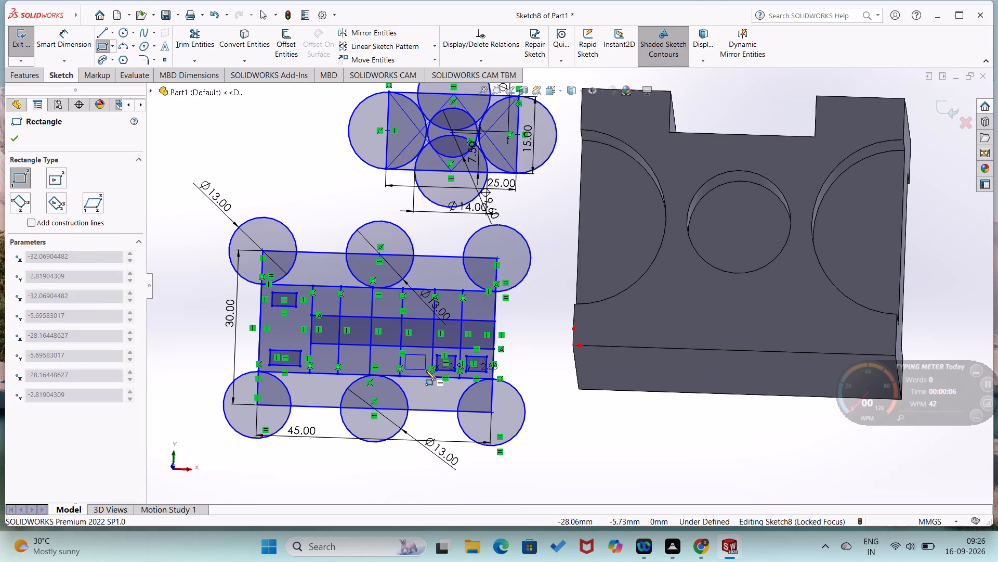
pyautogui.click(426, 370)
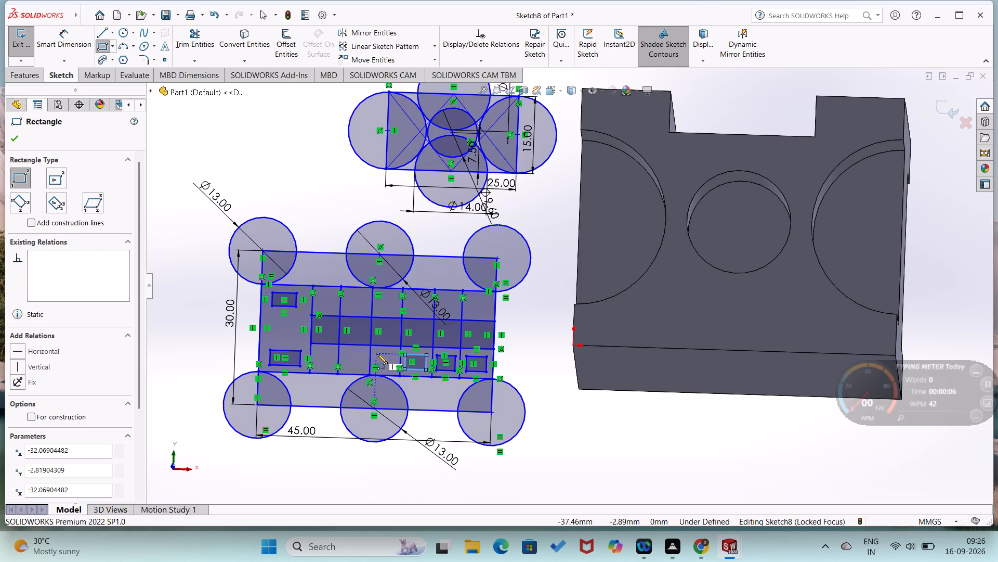
pyautogui.click(377, 353)
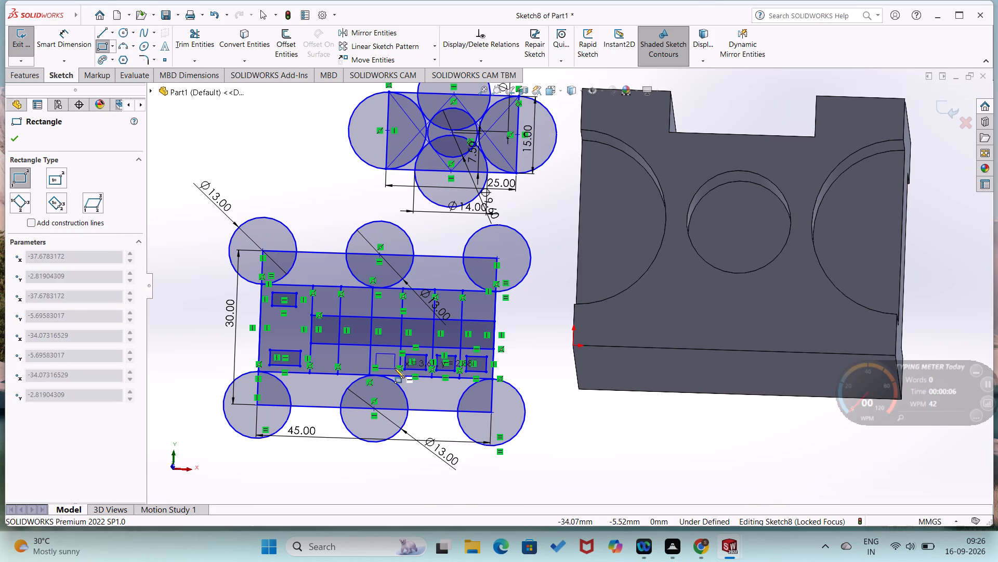
pyautogui.click(395, 368)
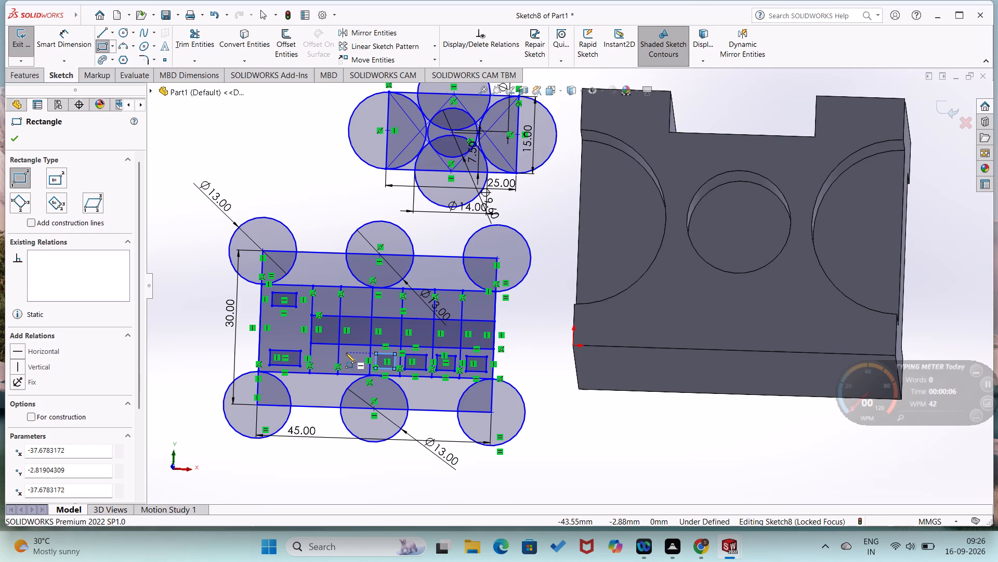
pyautogui.click(344, 352)
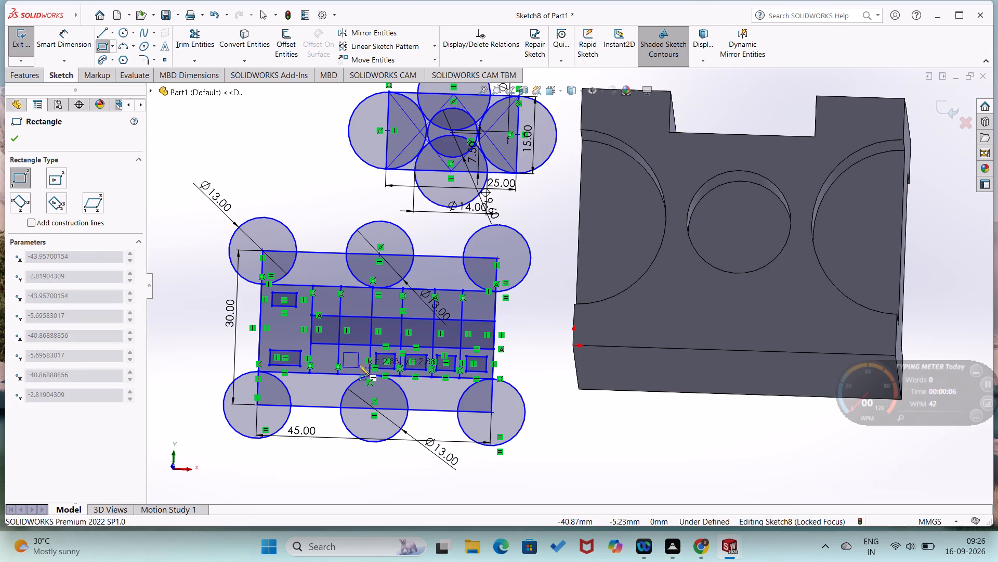
pyautogui.click(361, 366)
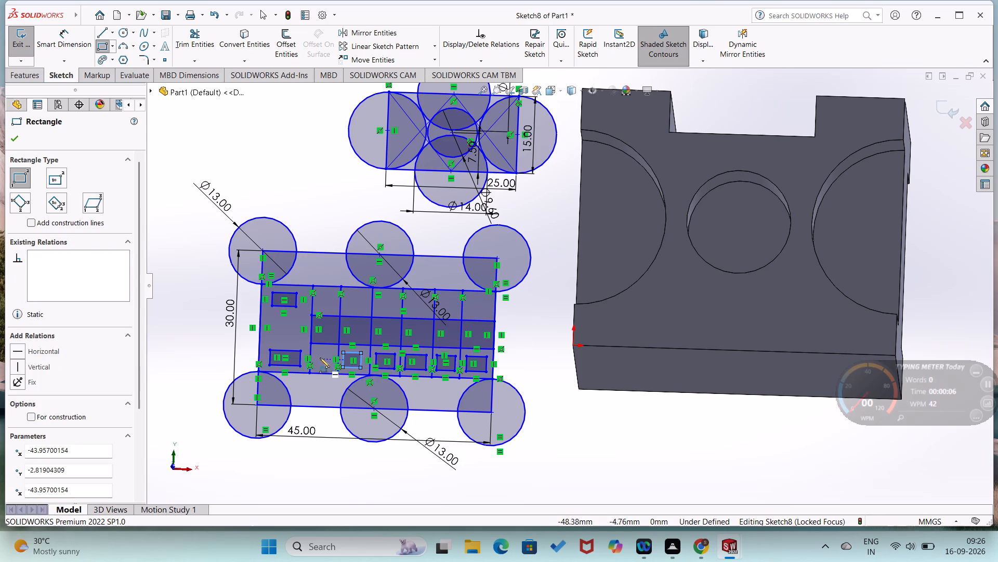
pyautogui.click(315, 352)
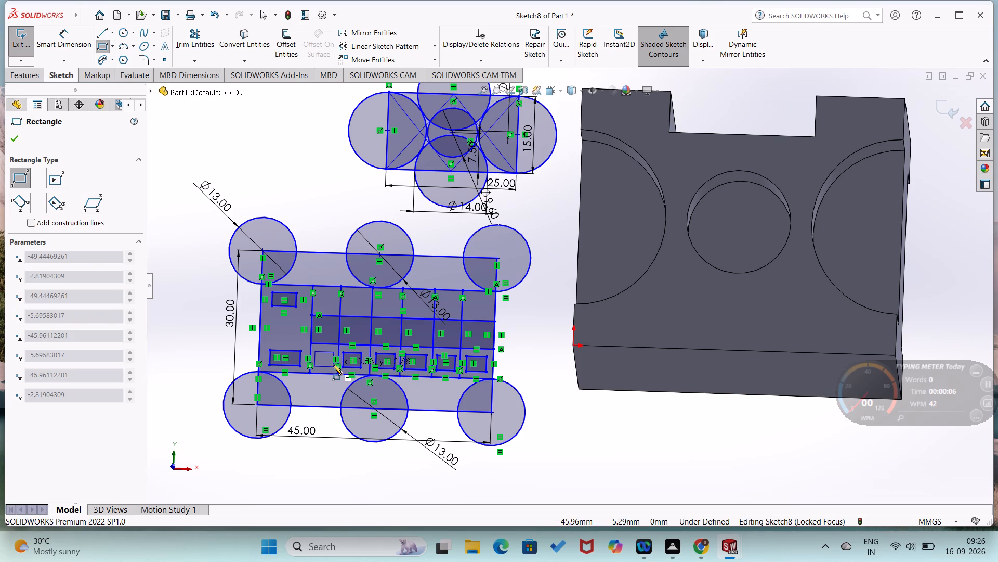
pyautogui.click(333, 365)
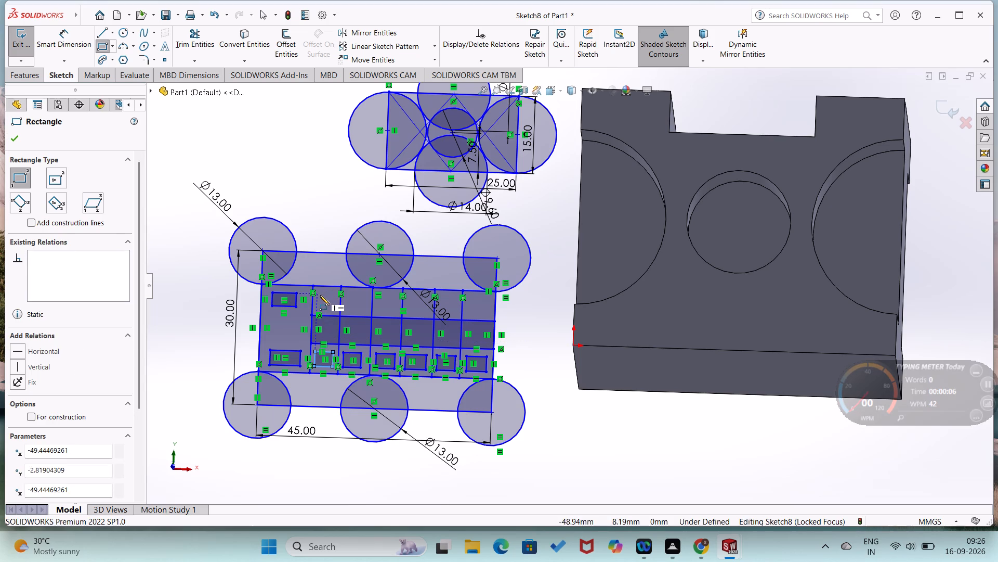
# Sketch six small corner rectangles about 3 mm wide in the compartments above the long rectangle, about 2.6 mm high, the rightmost about 3.3 mm.
pyautogui.click(320, 295)
pyautogui.click(334, 309)
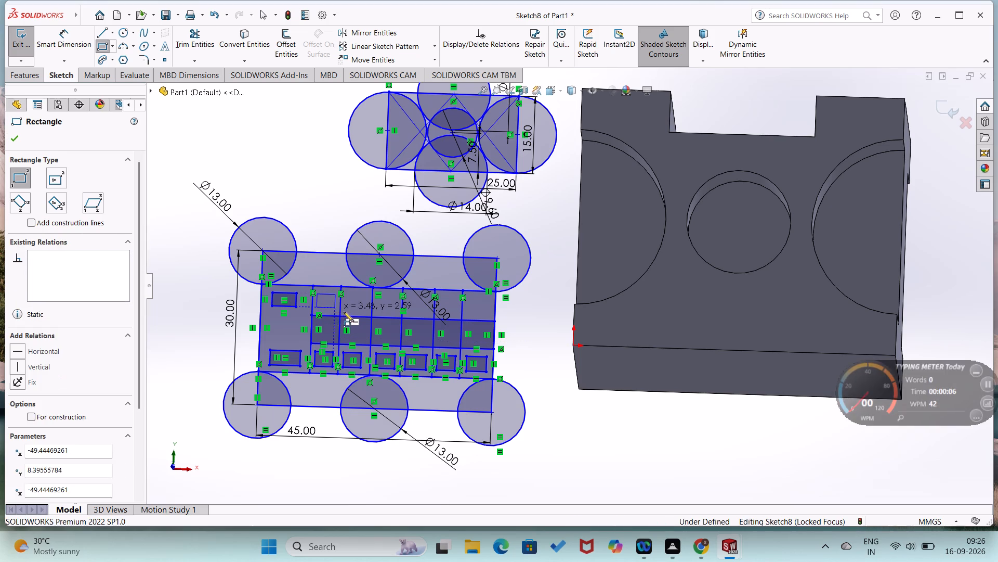
pyautogui.click(348, 295)
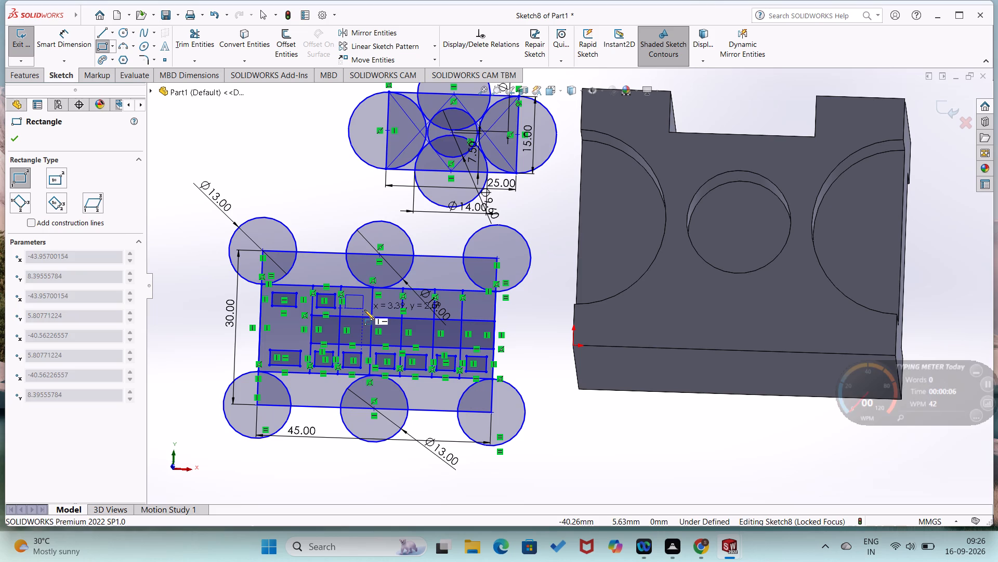
pyautogui.click(364, 310)
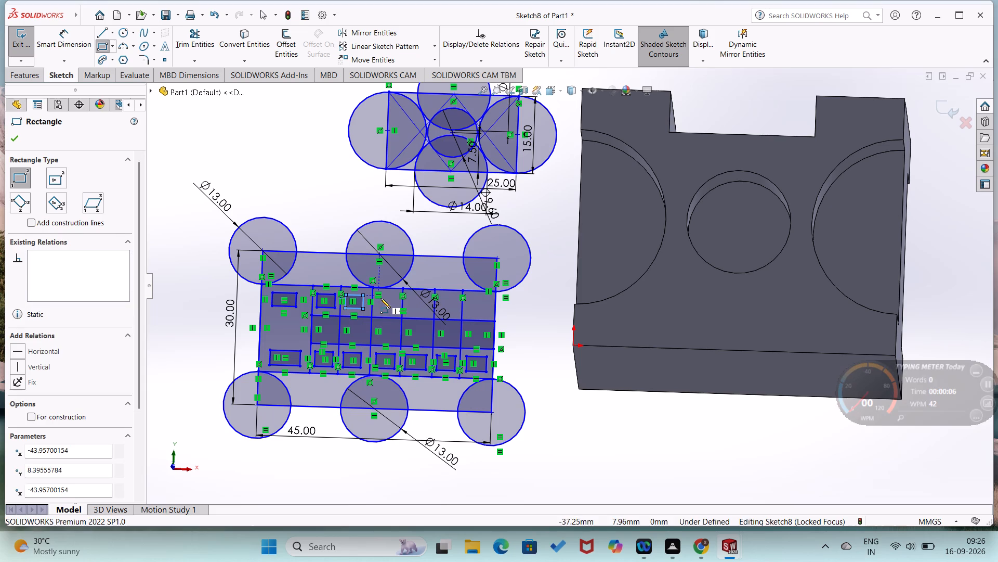
pyautogui.click(380, 298)
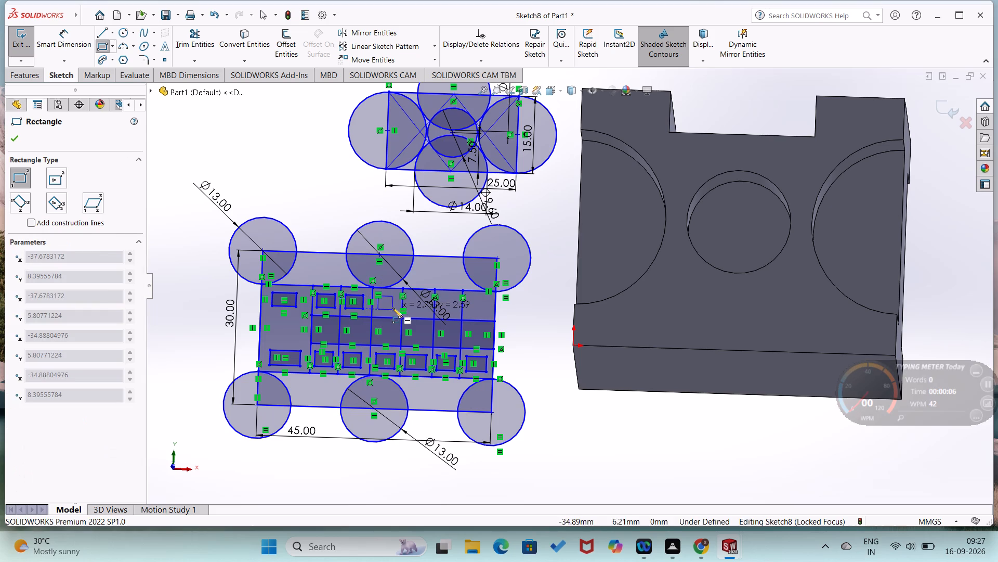
pyautogui.click(392, 308)
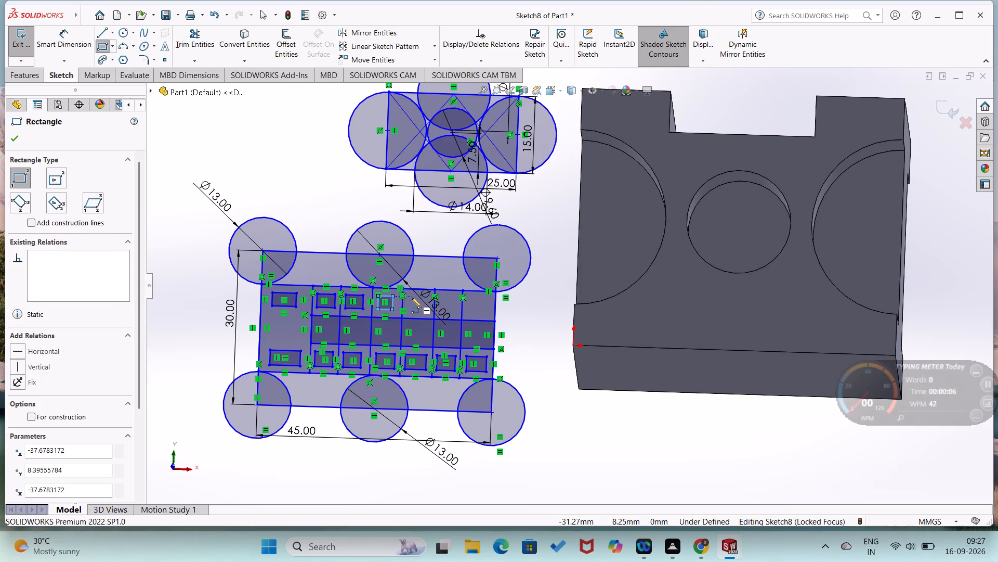
pyautogui.click(412, 298)
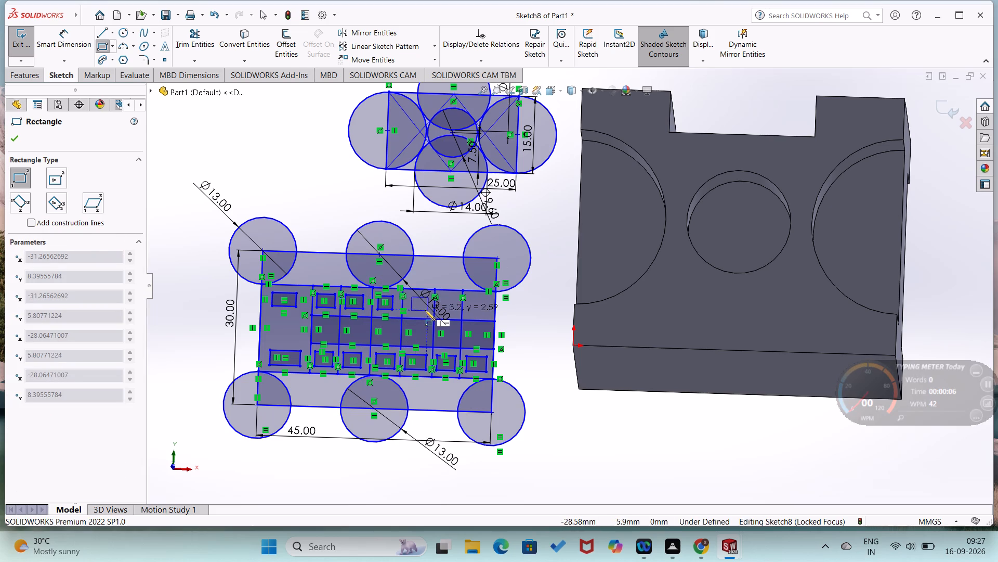
pyautogui.click(426, 310)
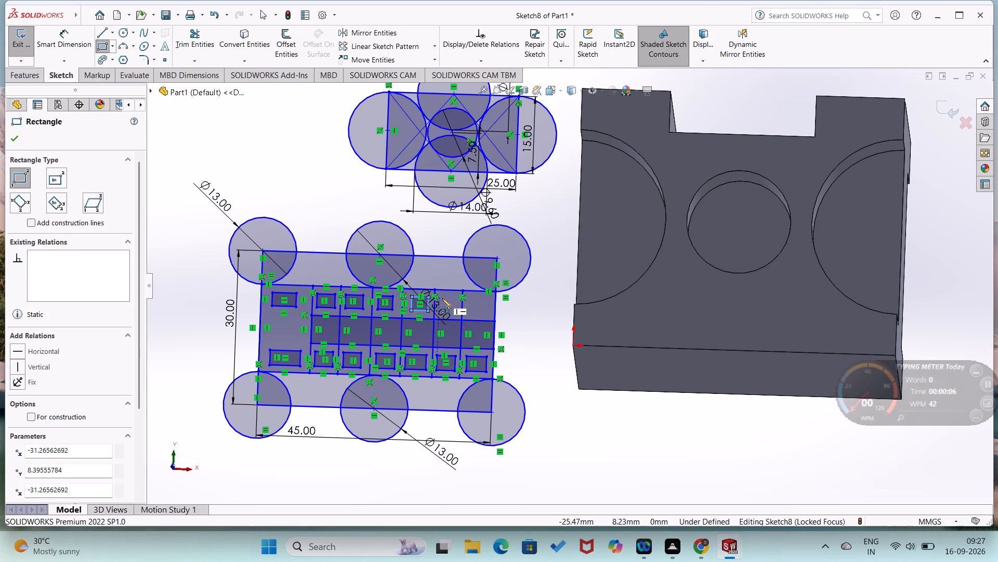
pyautogui.click(442, 298)
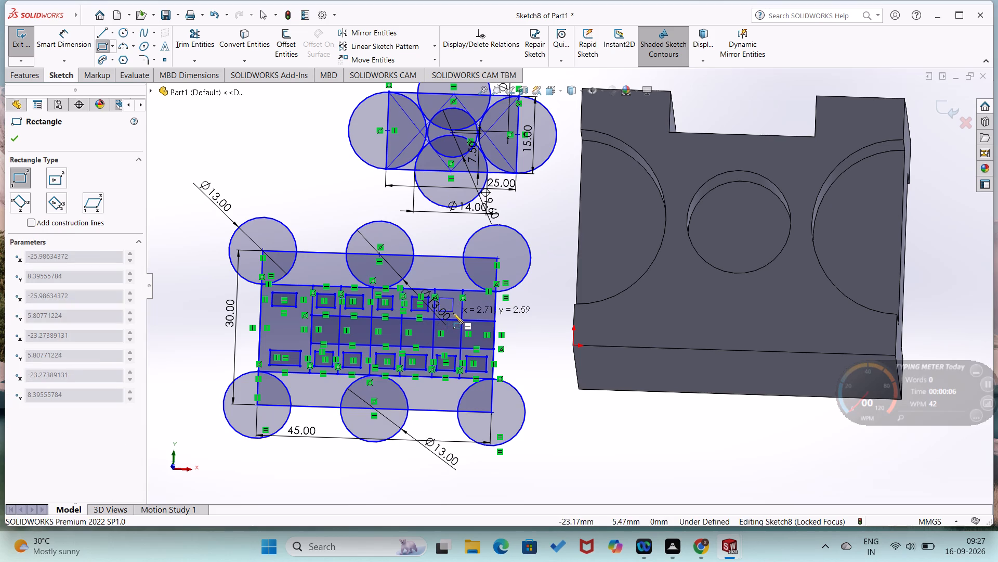
pyautogui.click(453, 313)
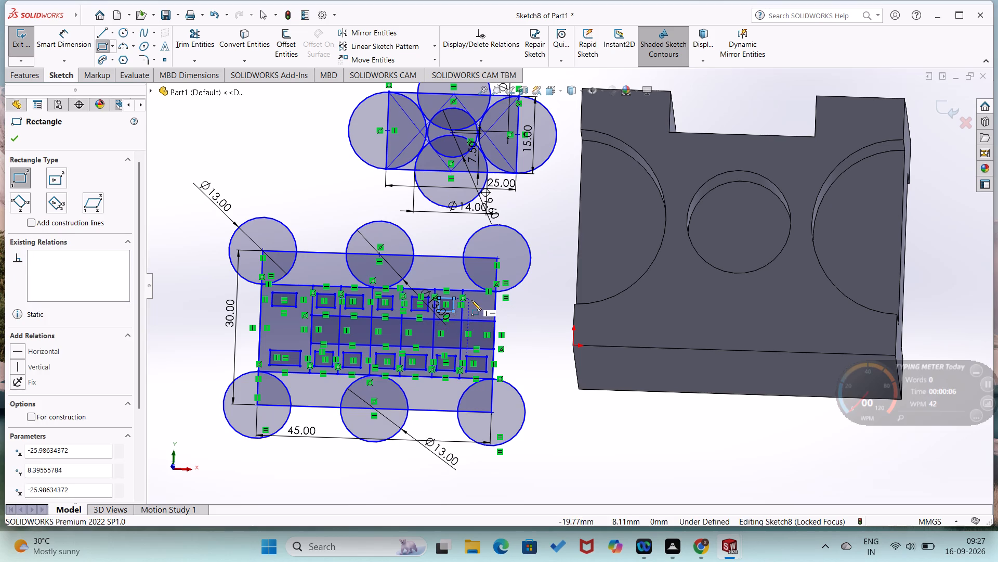
pyautogui.click(471, 299)
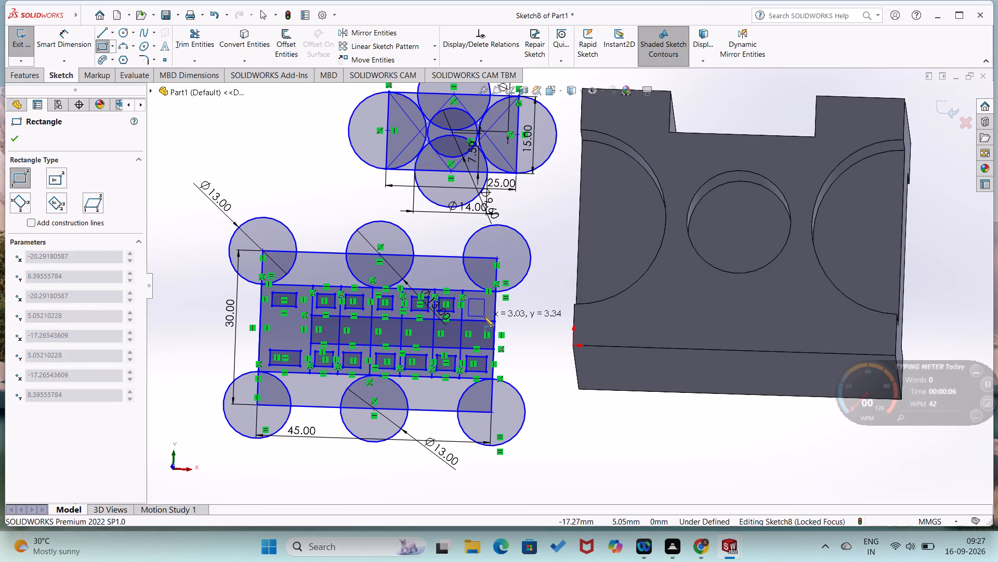
pyautogui.click(488, 316)
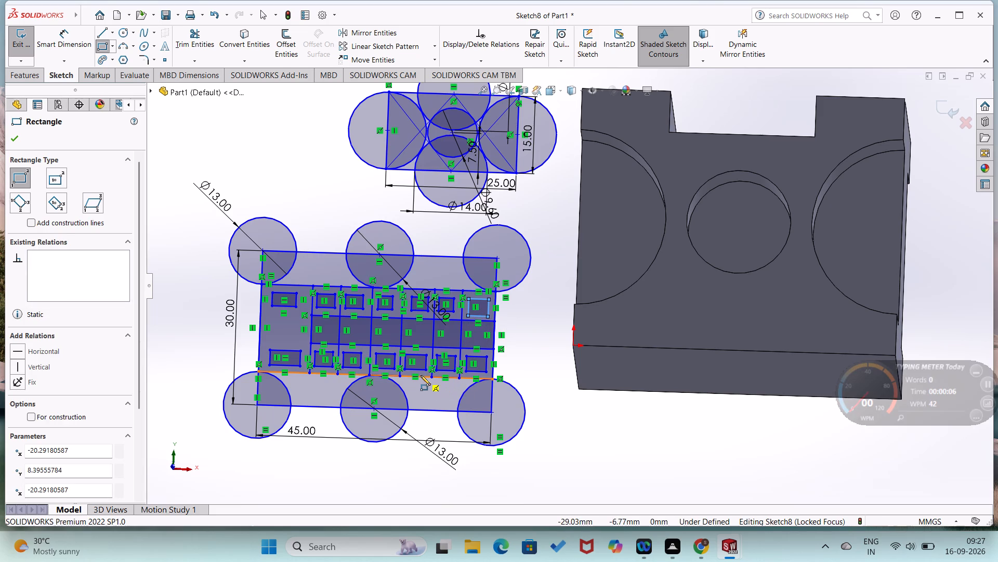
pyautogui.click(543, 376)
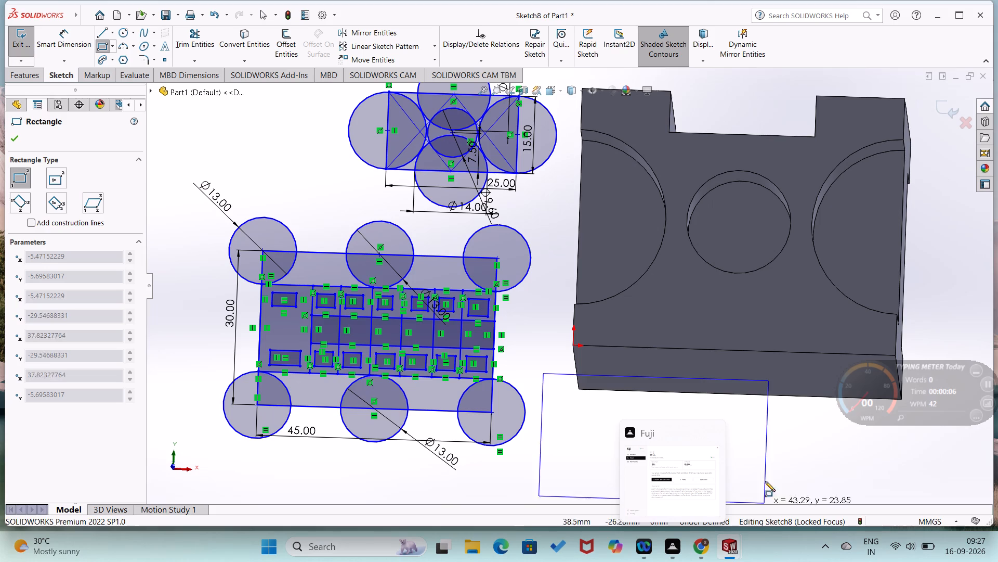
pyautogui.press('Escape')
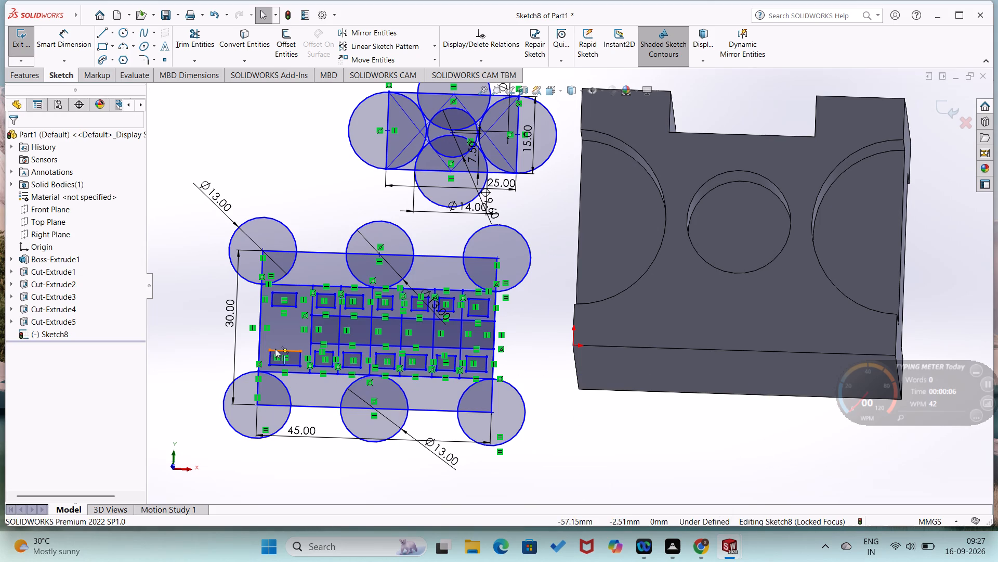
# Draw a three-line bracket outside the inner rectangle's left edge: a vertical line about 17.9 mm joined to both corners by lines about 2.4 mm.
pyautogui.click(99, 29)
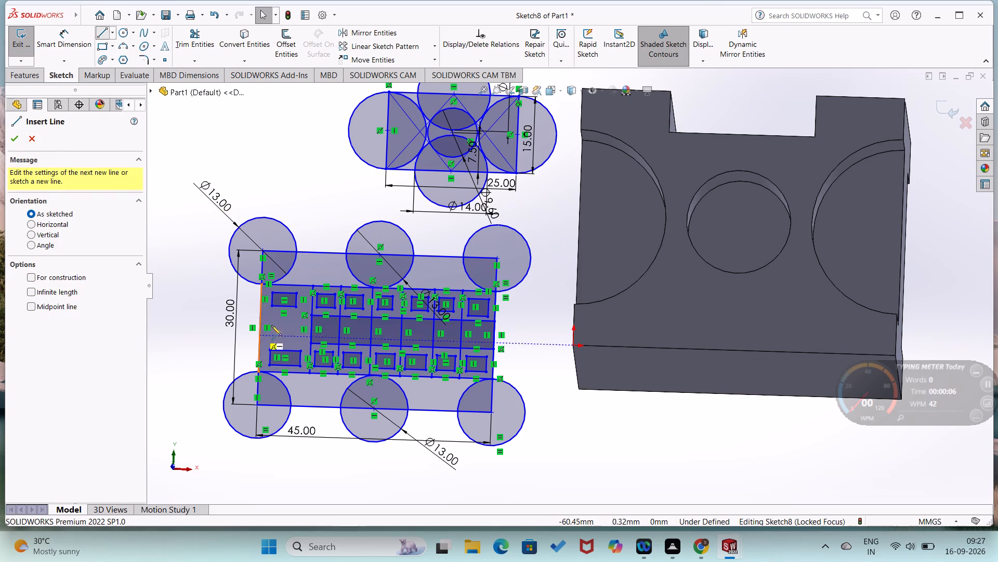
pyautogui.click(260, 283)
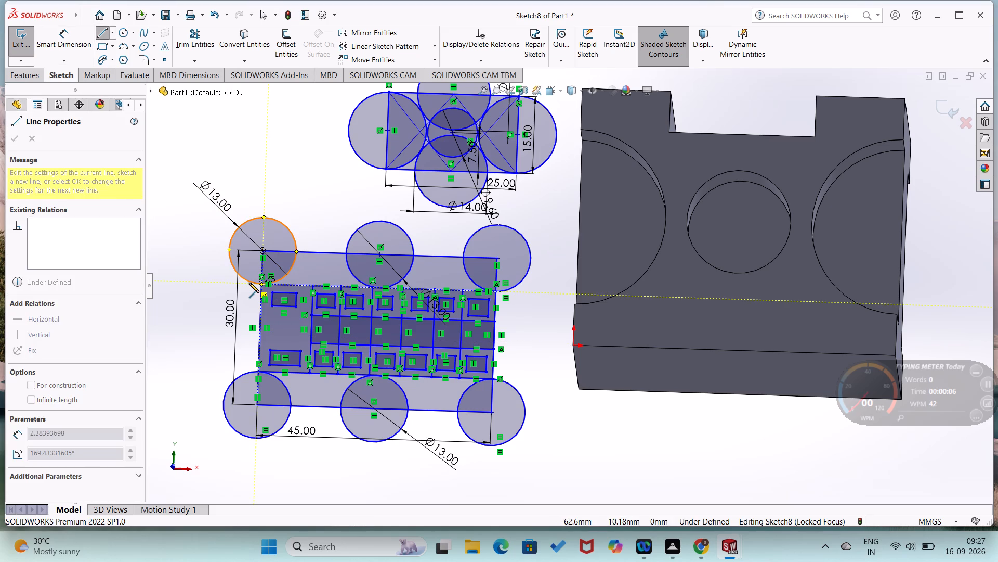
pyautogui.click(249, 283)
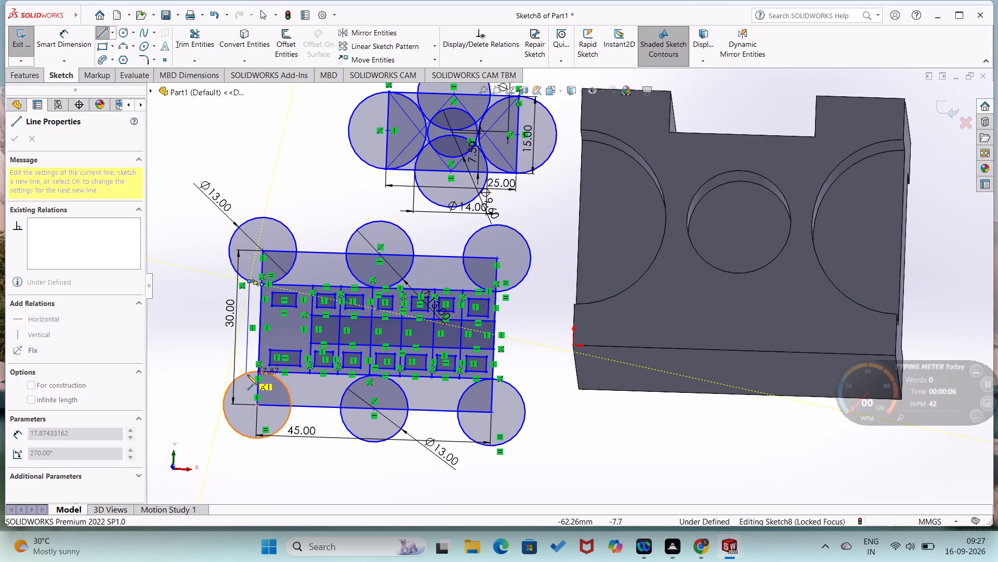
pyautogui.click(247, 375)
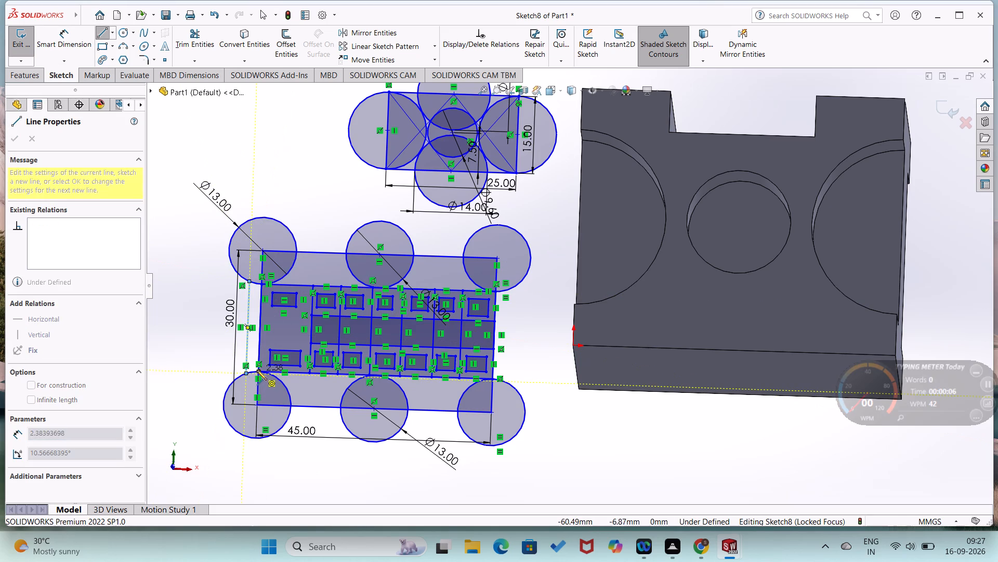
pyautogui.click(257, 370)
pyautogui.press('Escape')
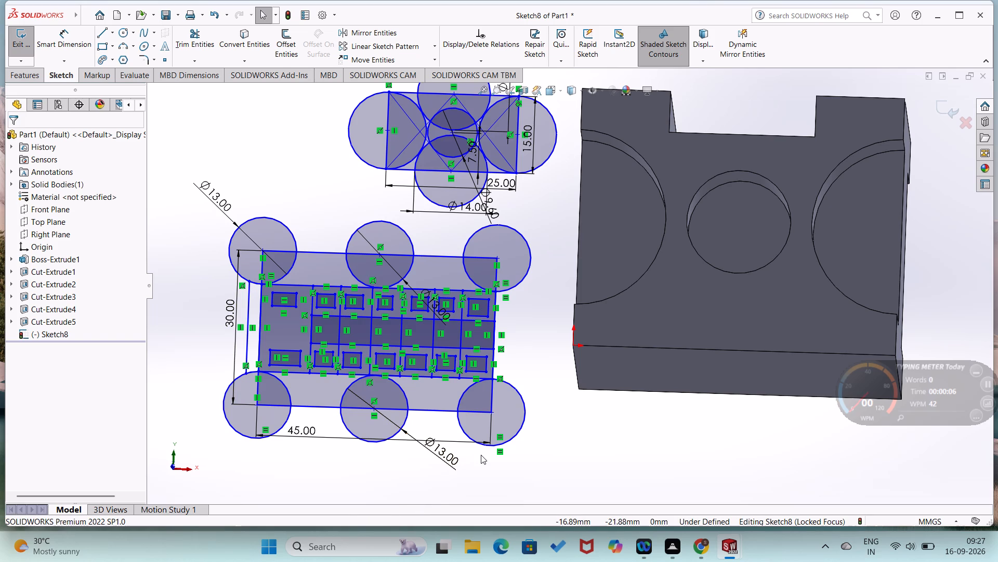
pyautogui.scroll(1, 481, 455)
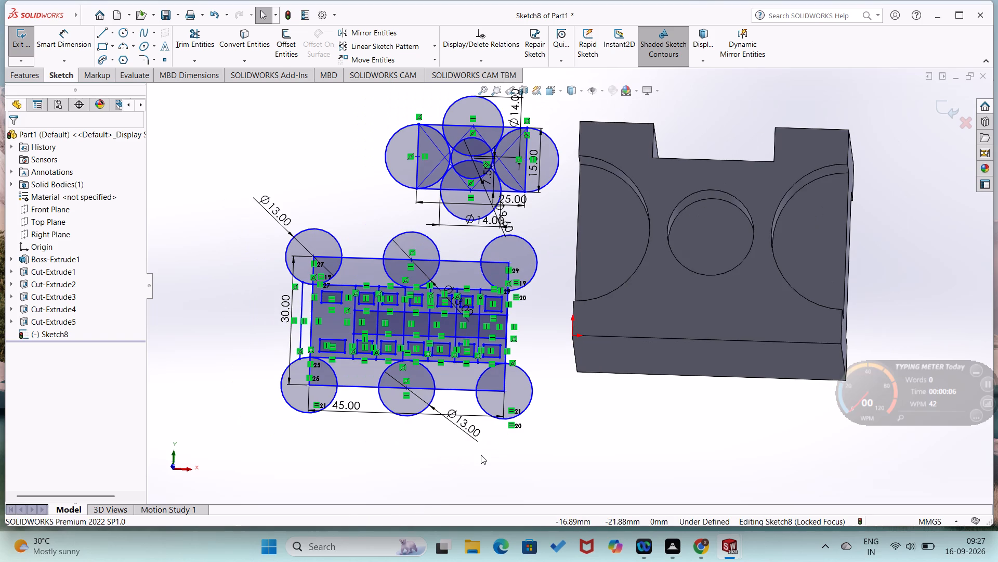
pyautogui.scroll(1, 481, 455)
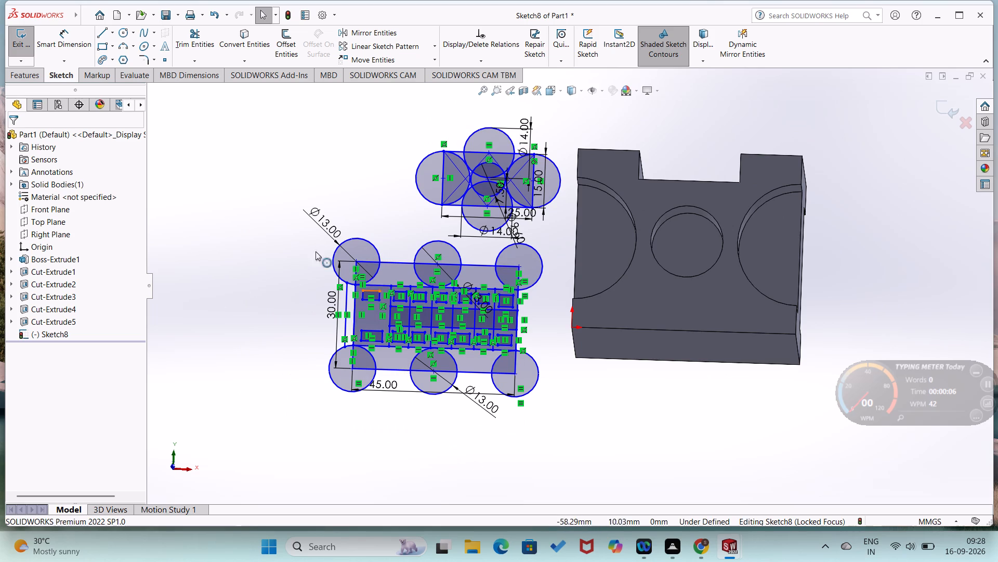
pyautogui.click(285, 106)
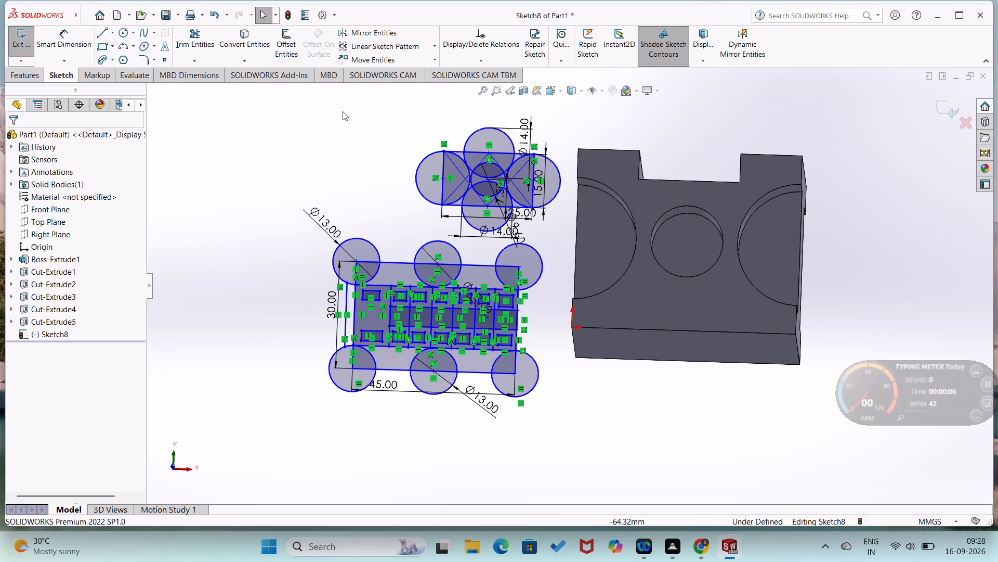
# Delete all the circles, rectangles, lines and dimensions of the side sketch, including the remaining single circle.
pyautogui.click(271, 96)
pyautogui.moveTo(321, 122); pyautogui.dragTo(517, 282)
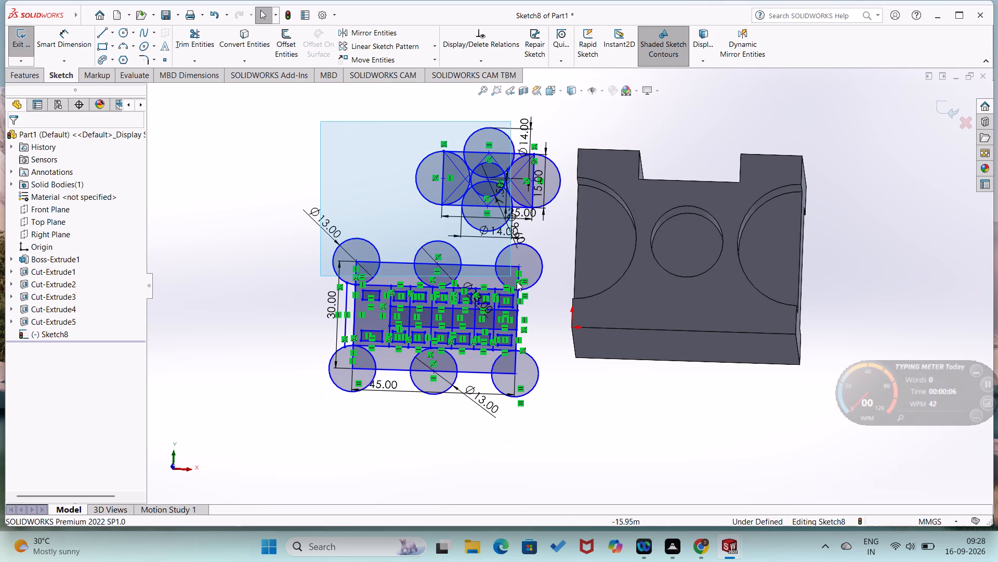
pyautogui.moveTo(517, 282); pyautogui.dragTo(548, 449)
pyautogui.press('Delete')
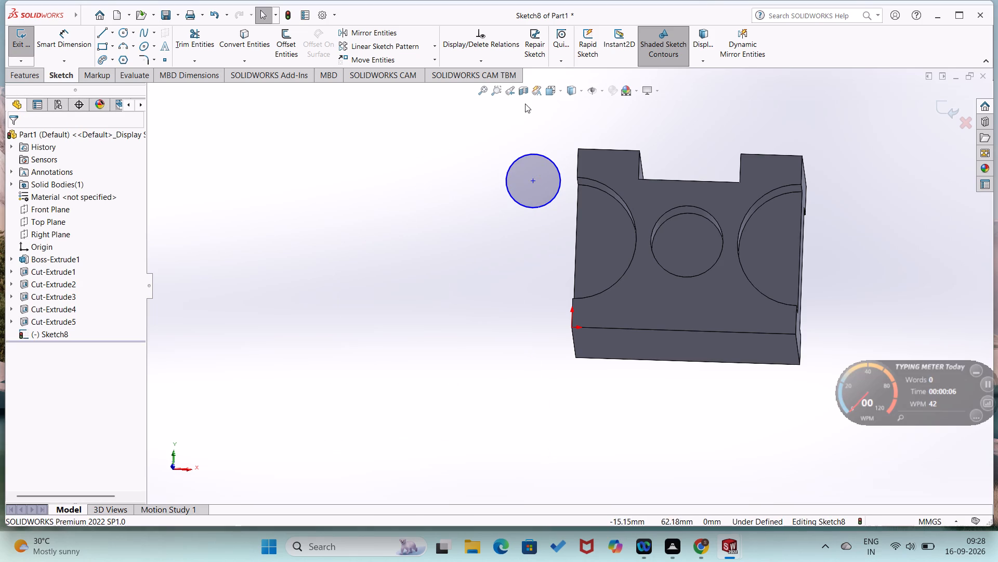
pyautogui.click(485, 129)
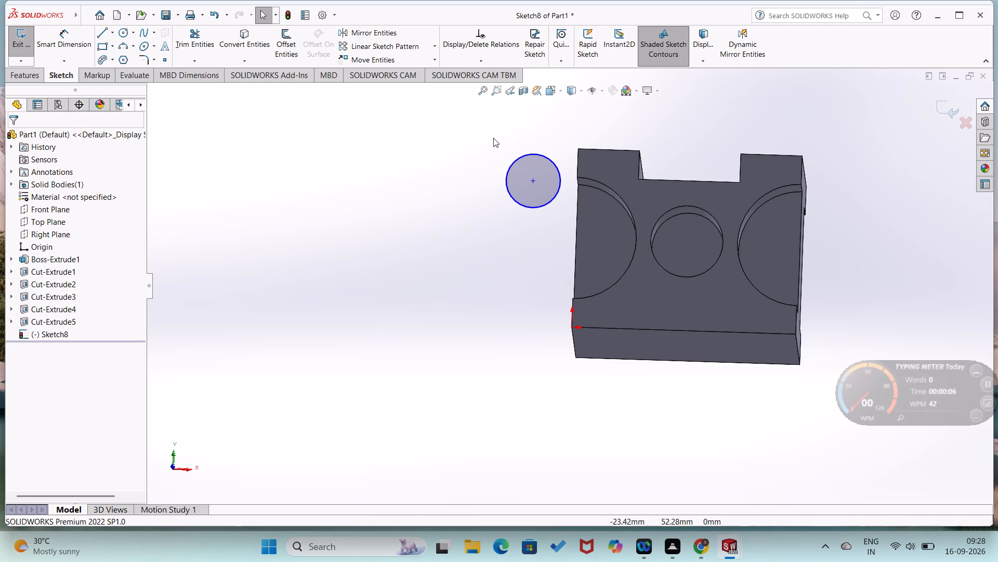
pyautogui.moveTo(492, 136); pyautogui.dragTo(565, 229)
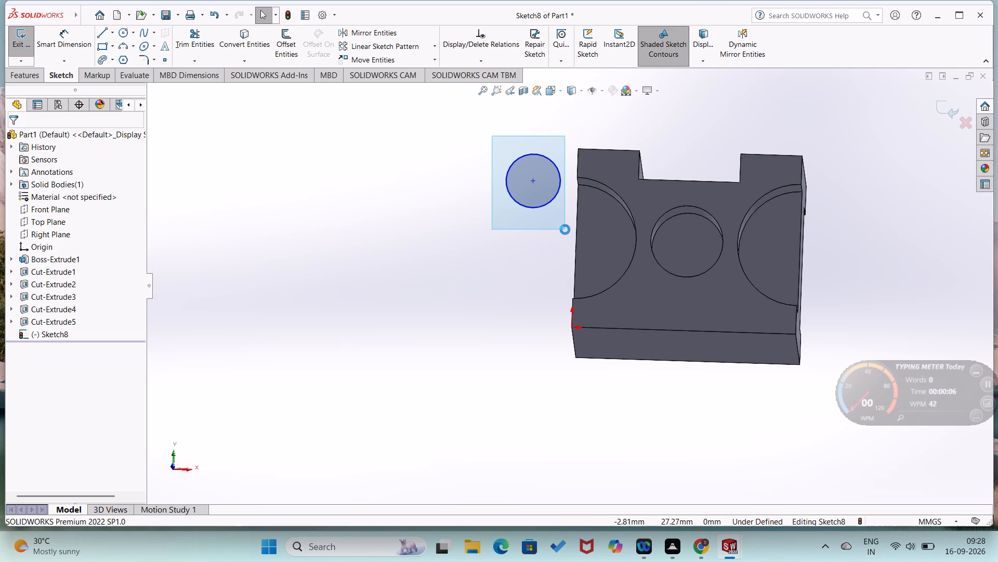
pyautogui.press('Delete')
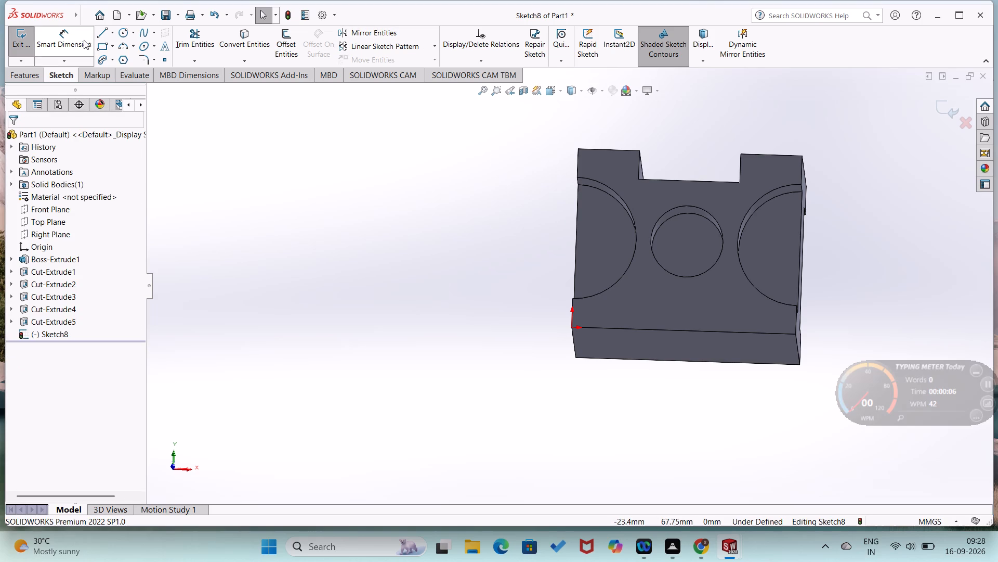
# Draw a closed rectangular outline beside the block from connected horizontal and vertical lines, about 52 mm wide and 41 mm high.
pyautogui.click(99, 29)
pyautogui.click(267, 339)
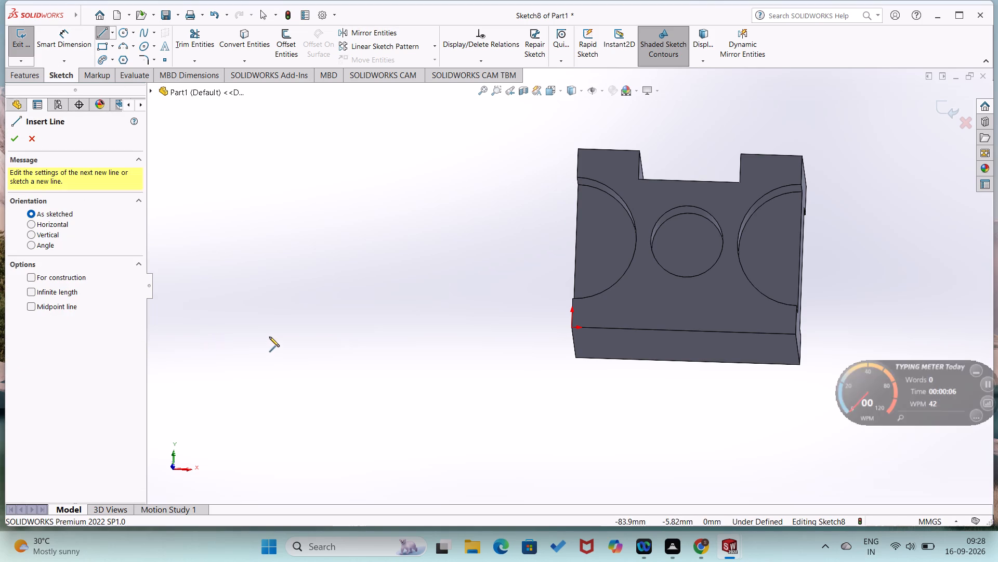
pyautogui.click(273, 193)
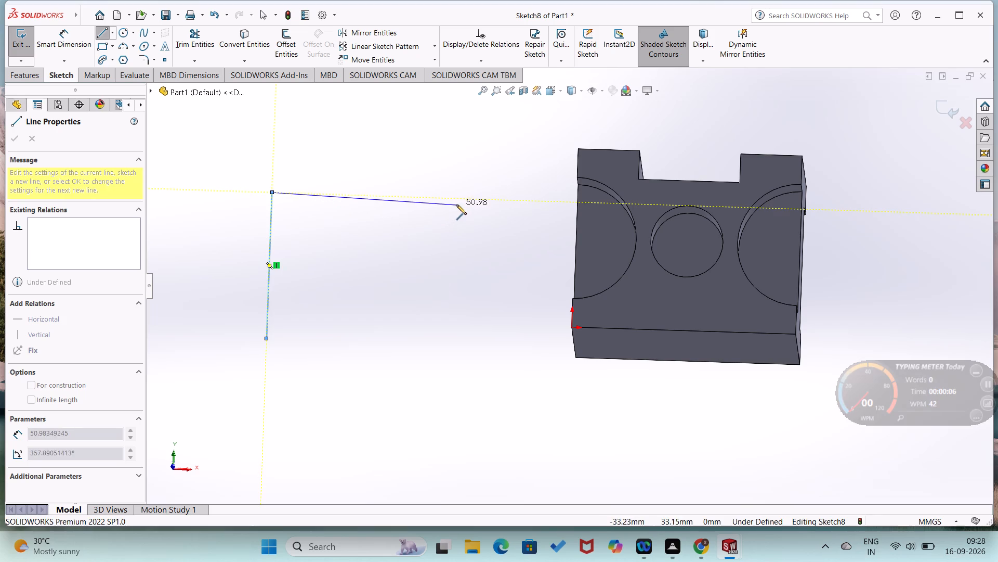
pyautogui.click(460, 200)
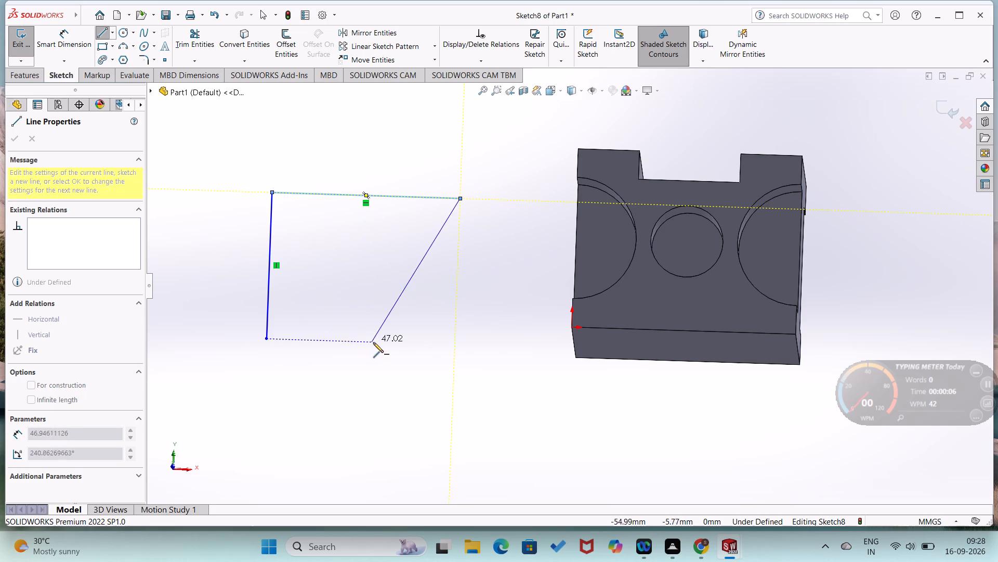
pyautogui.click(456, 346)
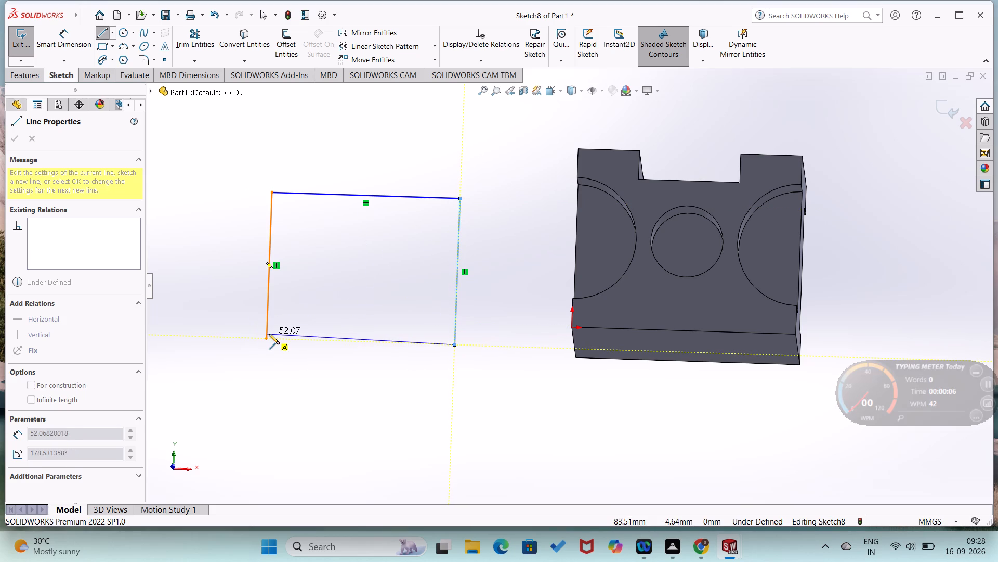
pyautogui.click(270, 340)
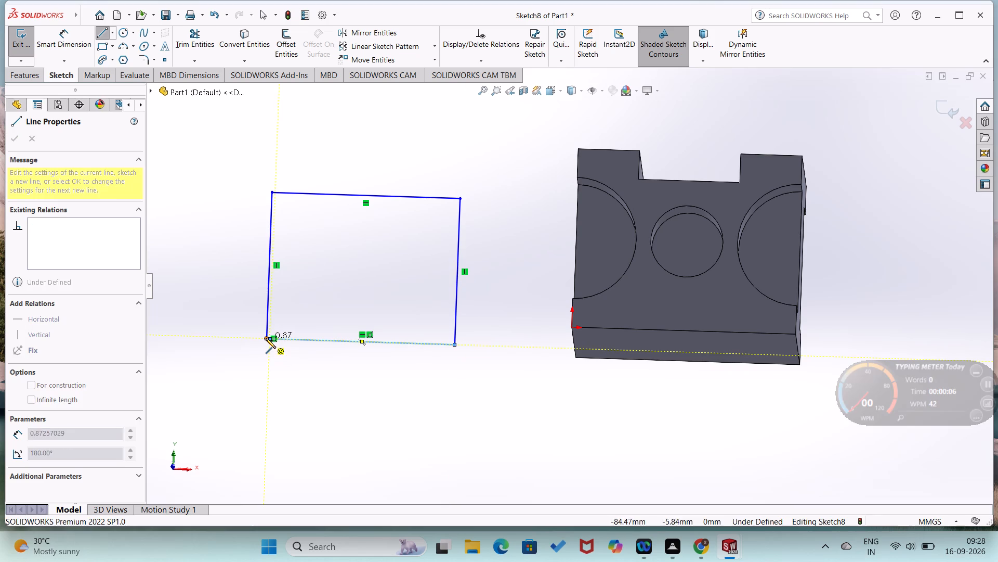
pyautogui.click(266, 338)
pyautogui.rightClick(262, 357)
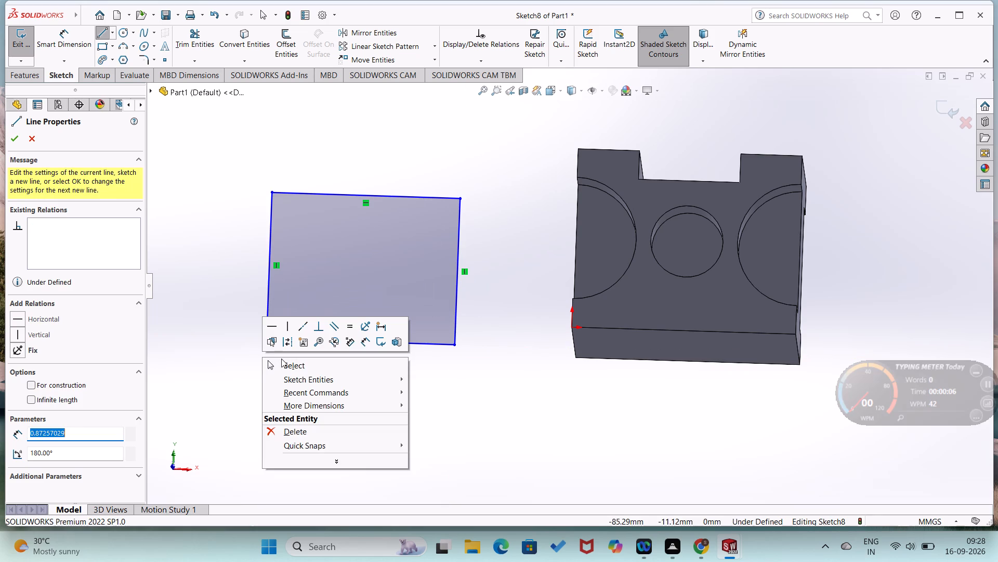
pyautogui.click(299, 369)
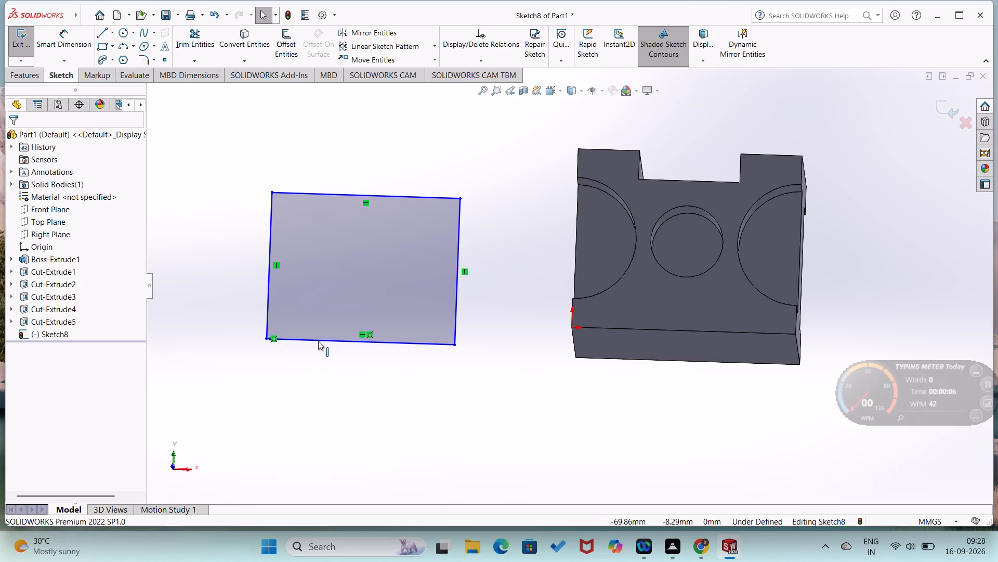
# Convert all the lines of the closed outline to construction geometry.
pyautogui.rightClick(317, 337)
pyautogui.click(343, 324)
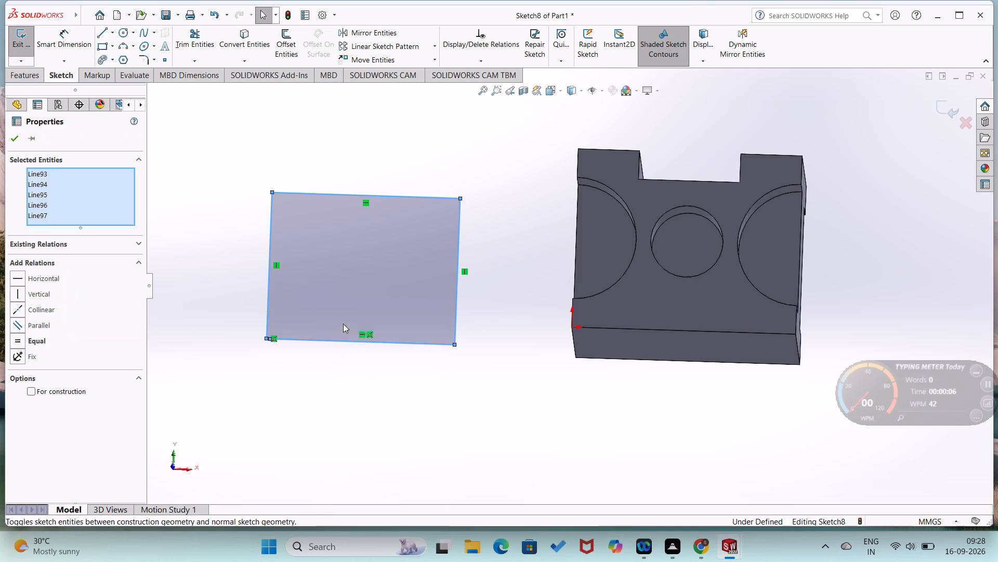
pyautogui.click(335, 359)
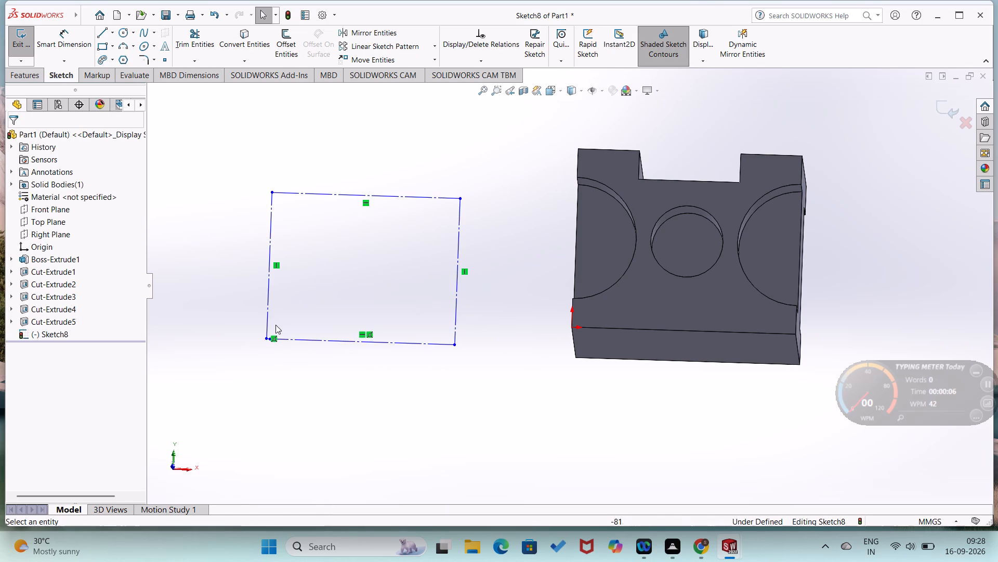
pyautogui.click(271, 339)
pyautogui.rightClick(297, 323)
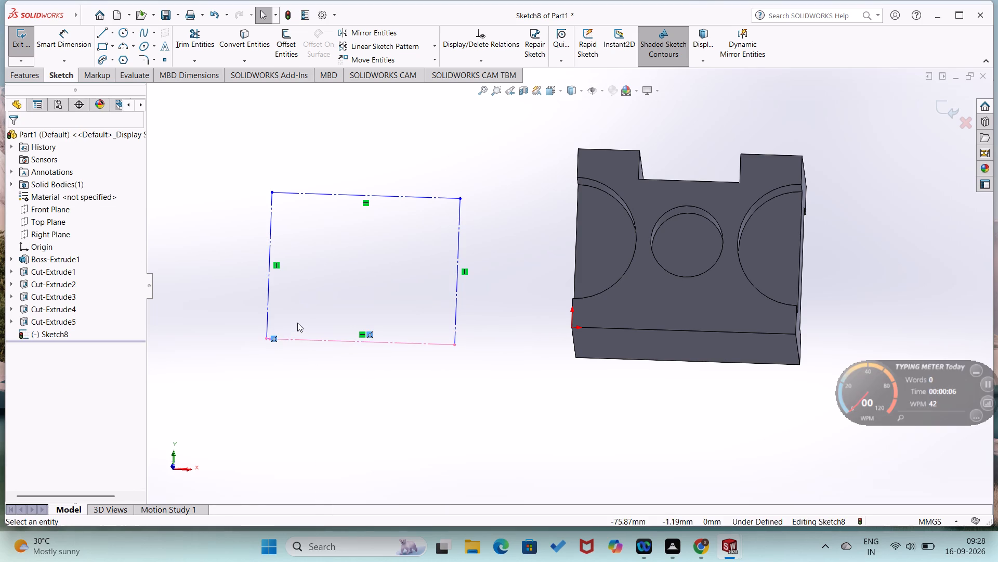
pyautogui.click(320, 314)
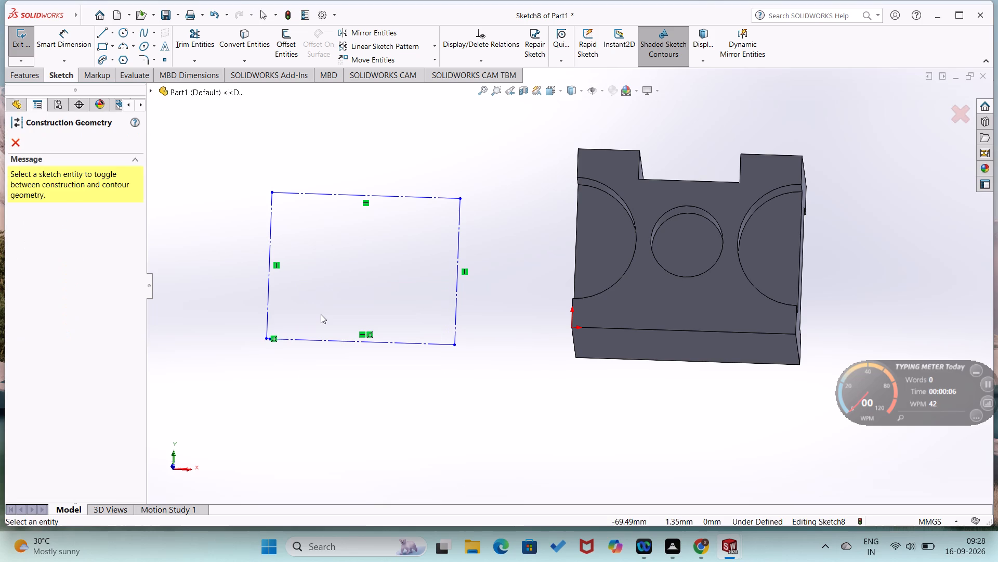
# Sketch a corner rectangle about 52 × 41 mm over the construction outline, from its upper-left corner to its lower-right corner.
pyautogui.click(103, 46)
pyautogui.click(272, 191)
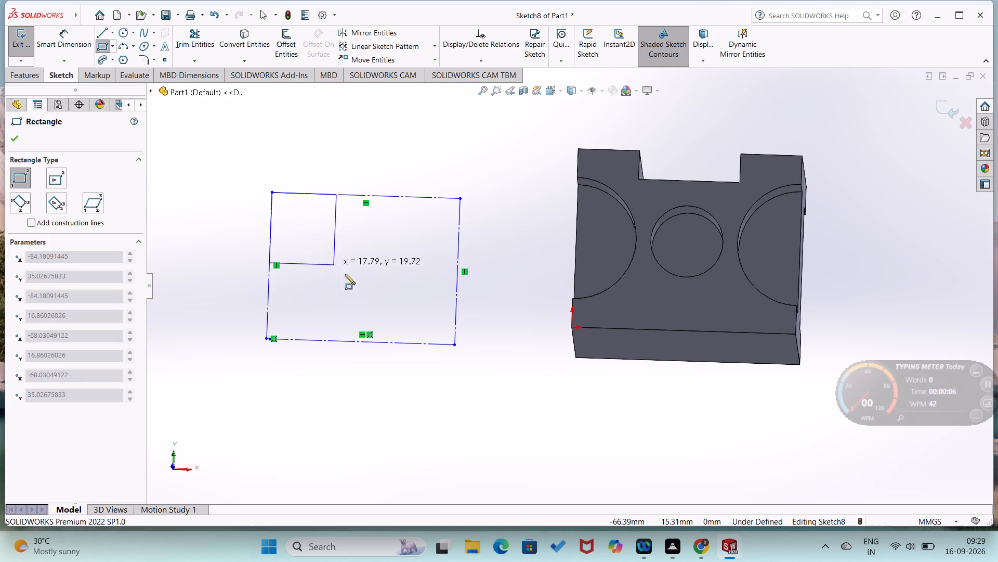
pyautogui.click(457, 346)
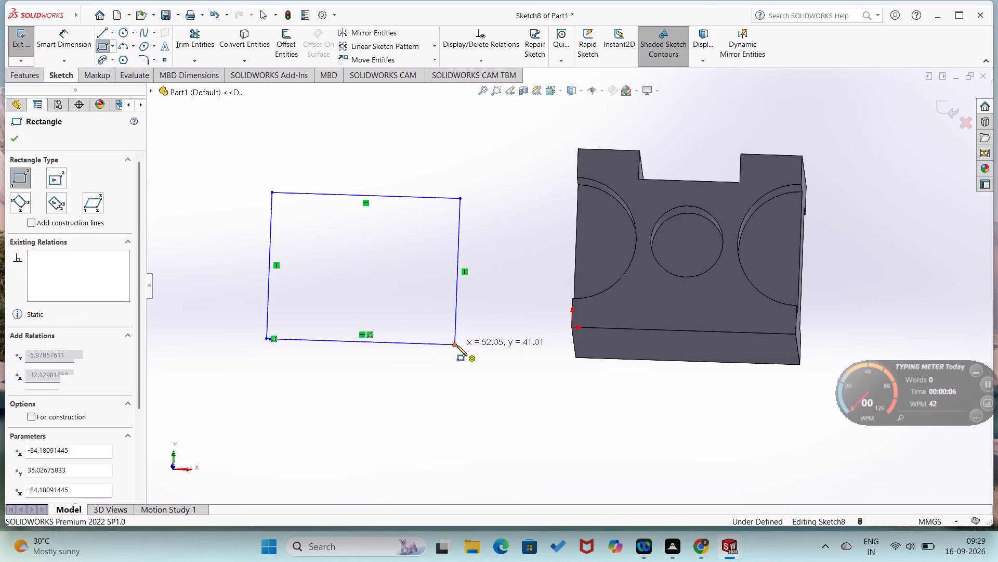
pyautogui.click(383, 376)
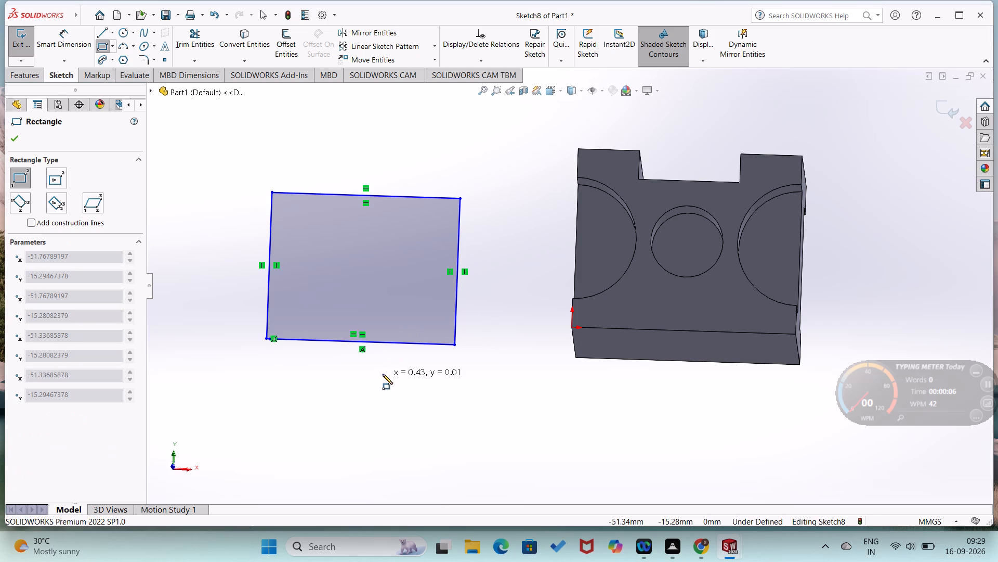
# Sketch a circle of about 22 mm radius near the rectangle's middle, tangent to its bottom edge.
pyautogui.click(124, 35)
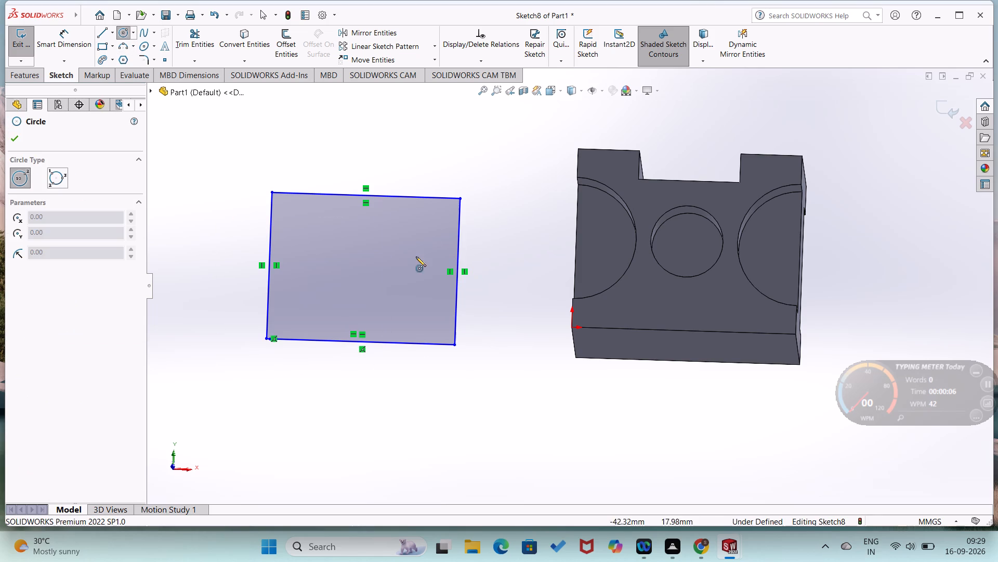
pyautogui.click(364, 263)
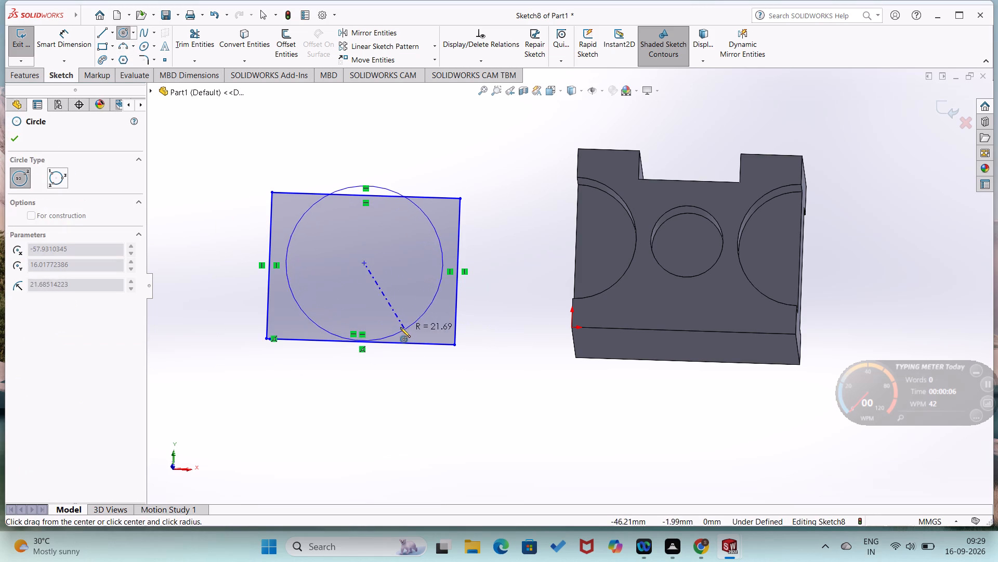
pyautogui.click(361, 343)
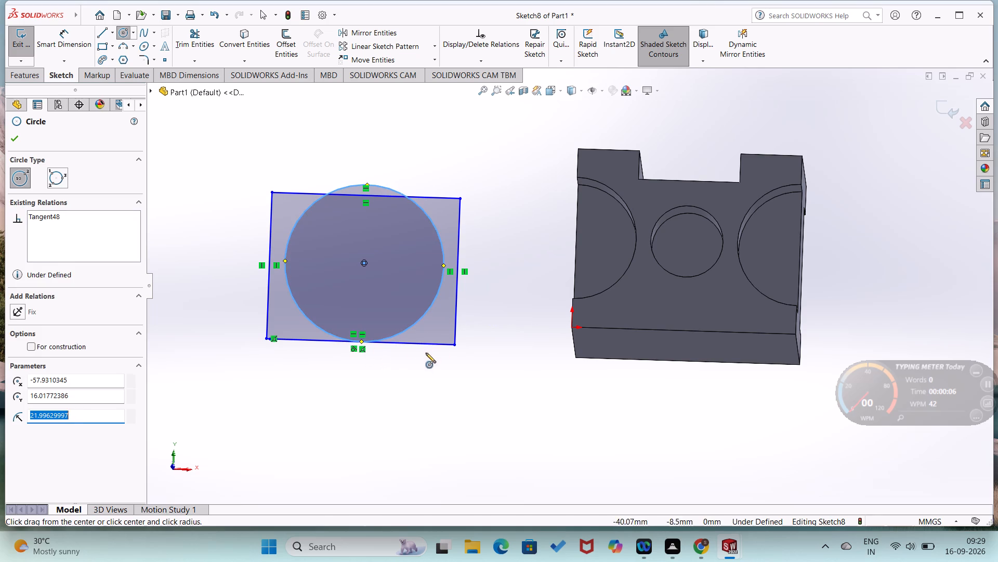
# Dimension the rectangle's bottom edge as 50 mm and its right edge as 40 mm.
pyautogui.moveTo(426, 353); pyautogui.dragTo(440, 254, button='right')
pyautogui.click(436, 341)
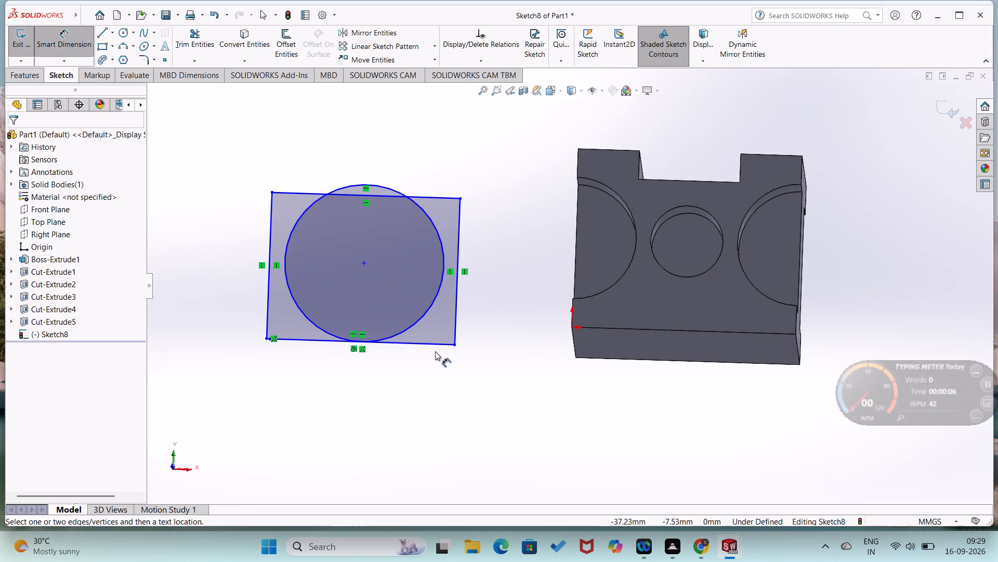
pyautogui.click(435, 343)
pyautogui.click(431, 368)
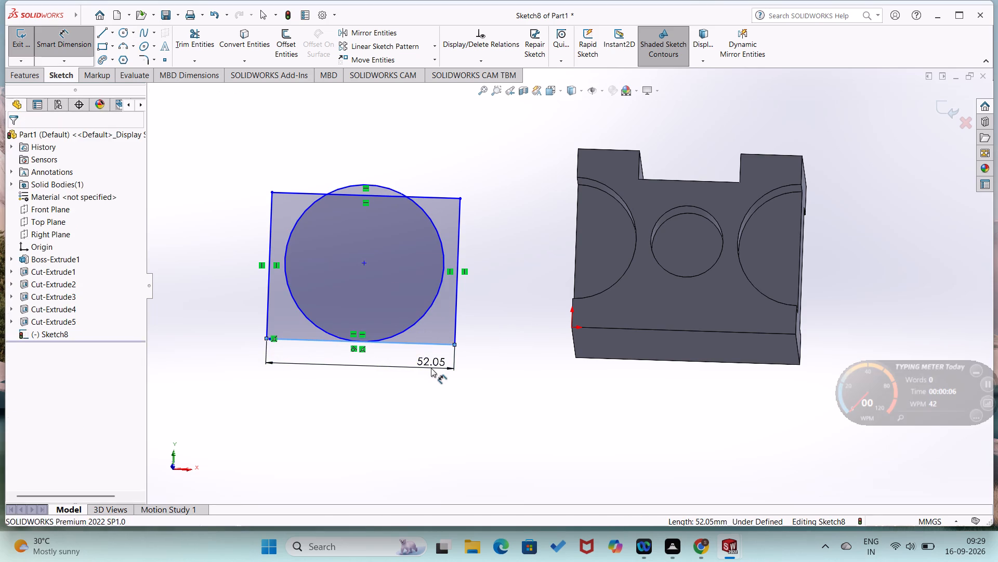
pyautogui.write('50')
pyautogui.press('Return')
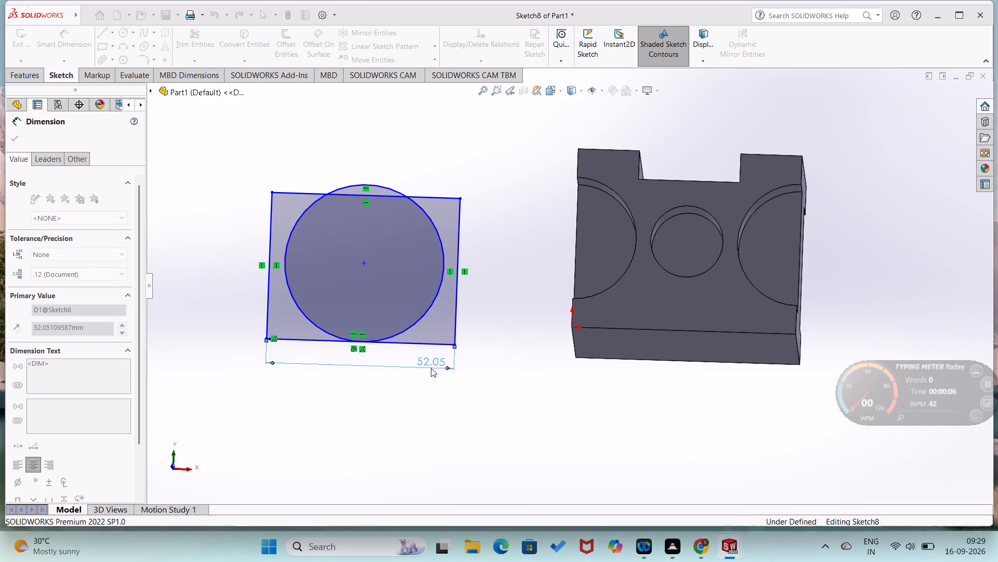
pyautogui.click(449, 329)
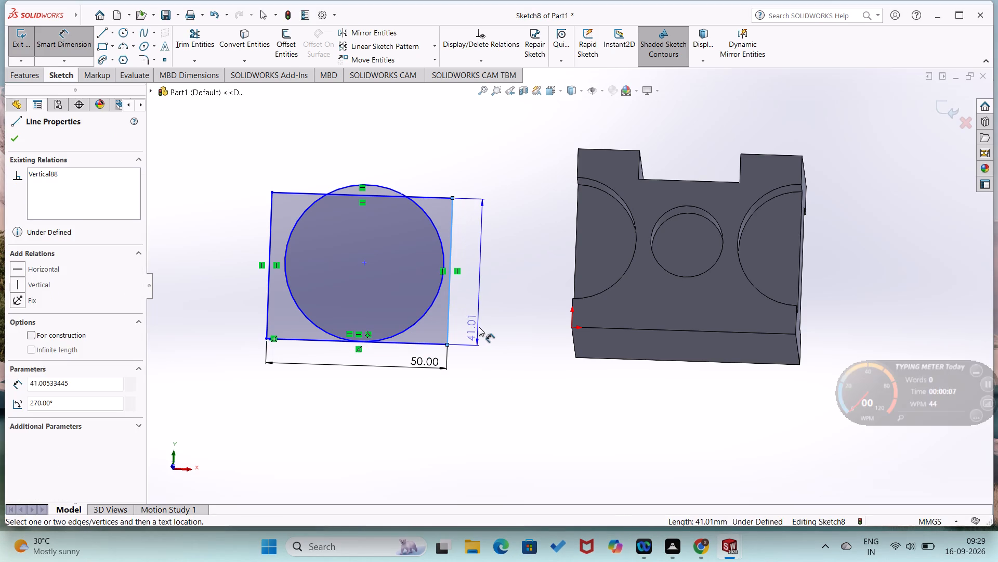
pyautogui.click(479, 327)
pyautogui.write('40')
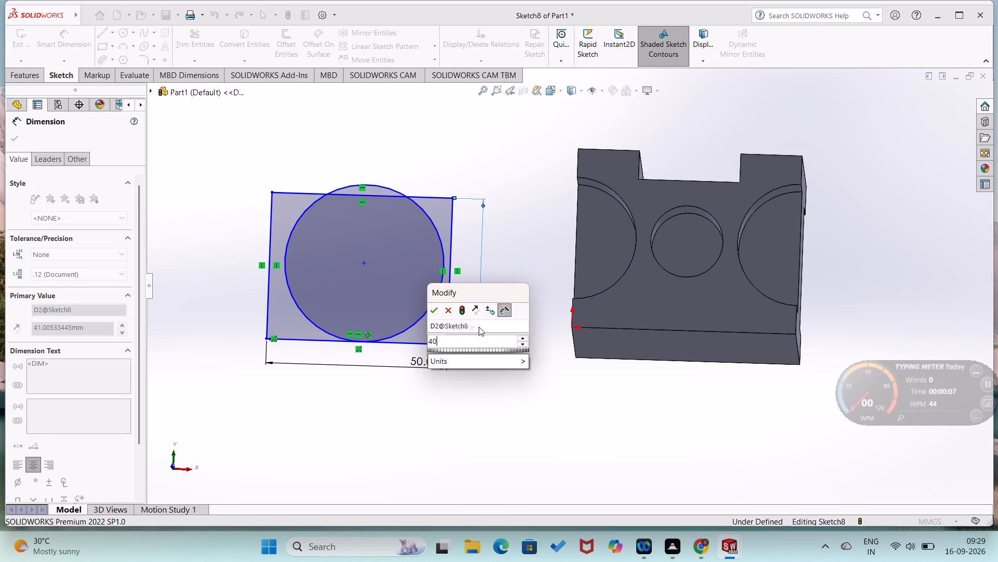
pyautogui.press('Return')
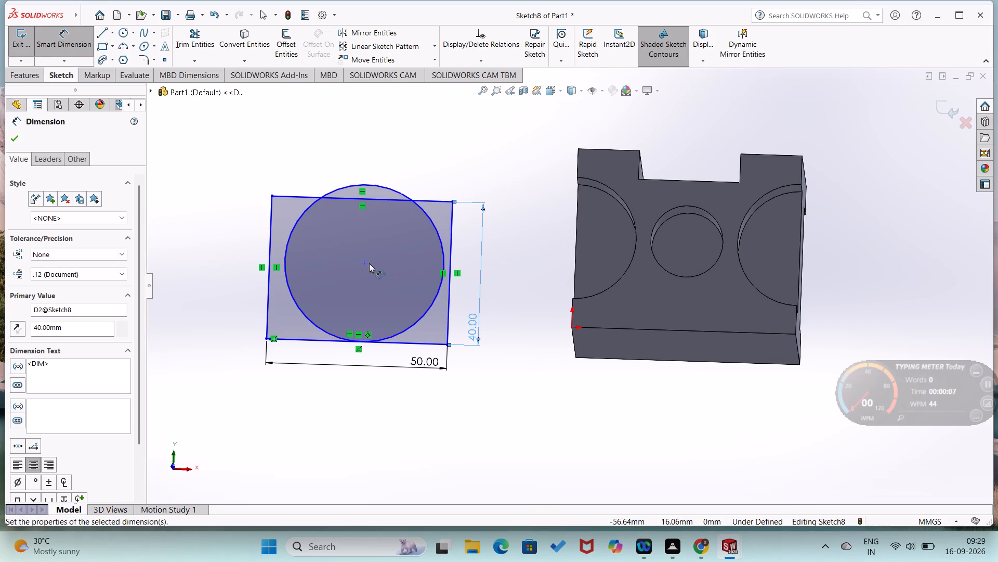
# Set the rectangle's height dimension to 50 mm.
pyautogui.doubleClick(478, 334)
pyautogui.write('50')
pyautogui.press('Return')
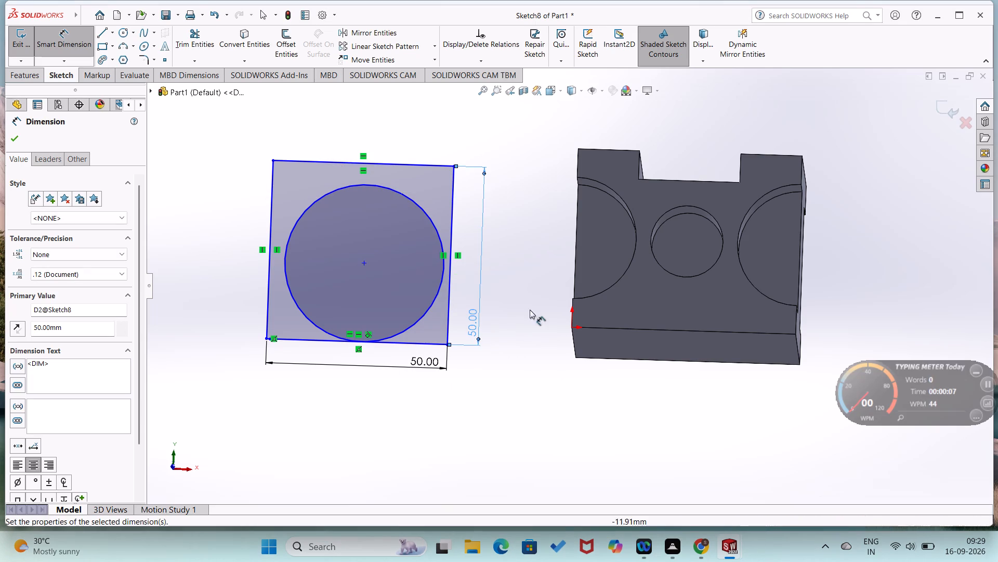
# Dimension the distance from the circle's centre to the rectangle's bottom edge as 25 mm.
pyautogui.click(365, 261)
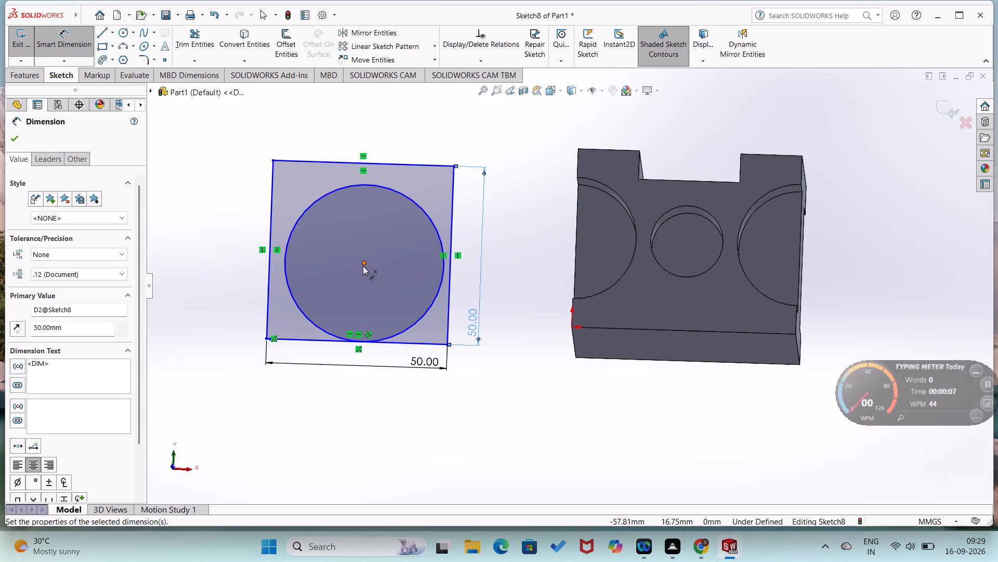
pyautogui.click(323, 338)
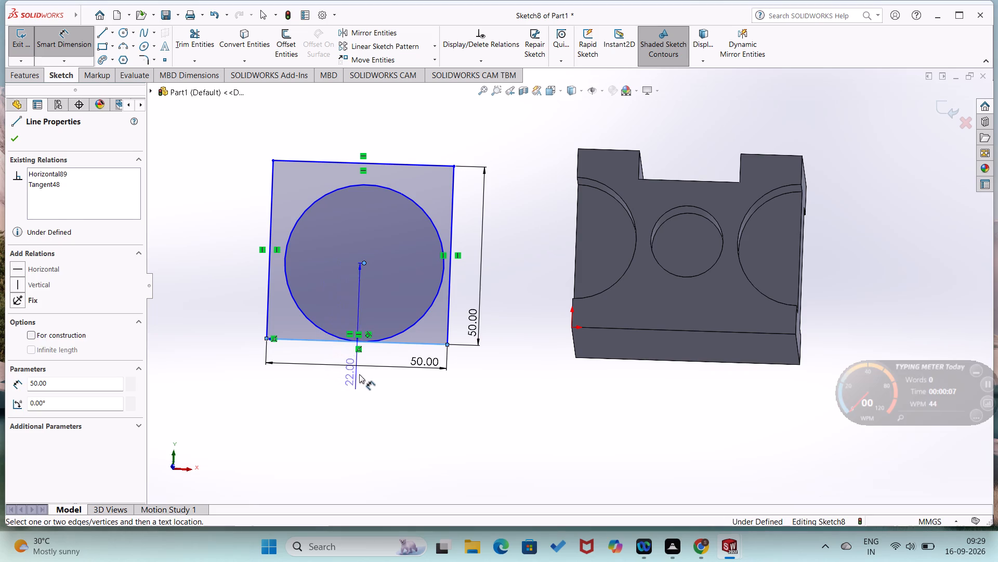
pyautogui.click(370, 376)
pyautogui.write('25')
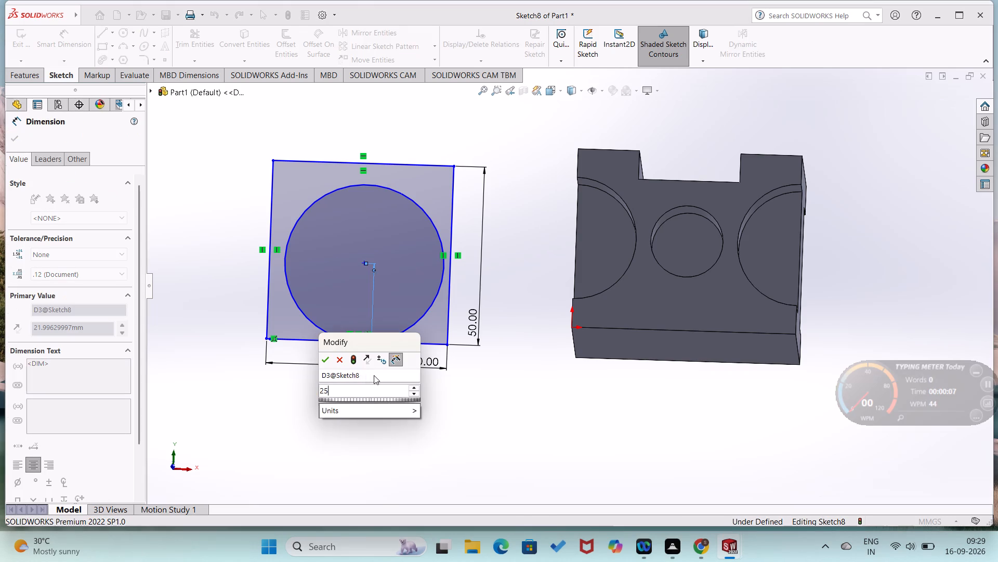
pyautogui.press('Return')
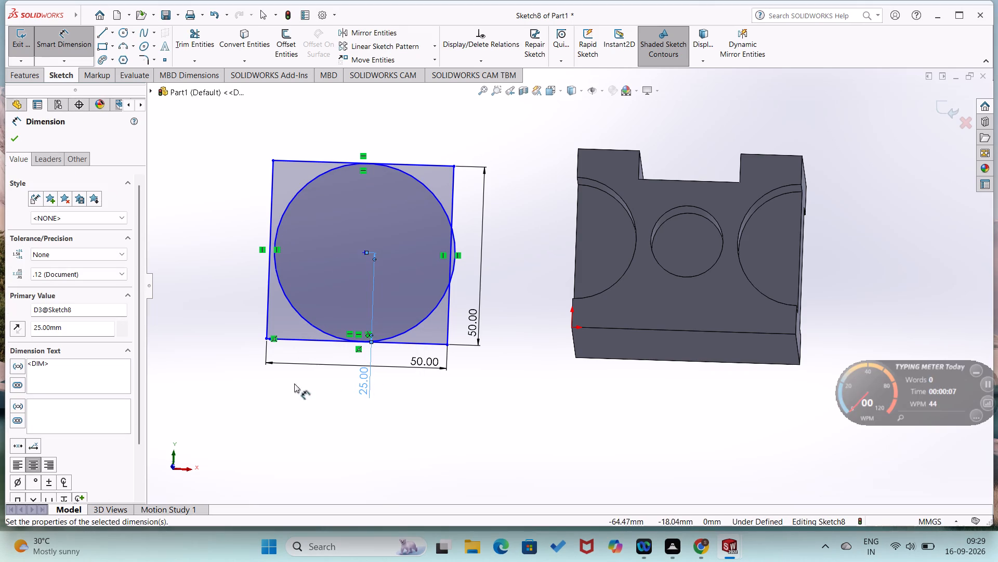
pyautogui.click(181, 287)
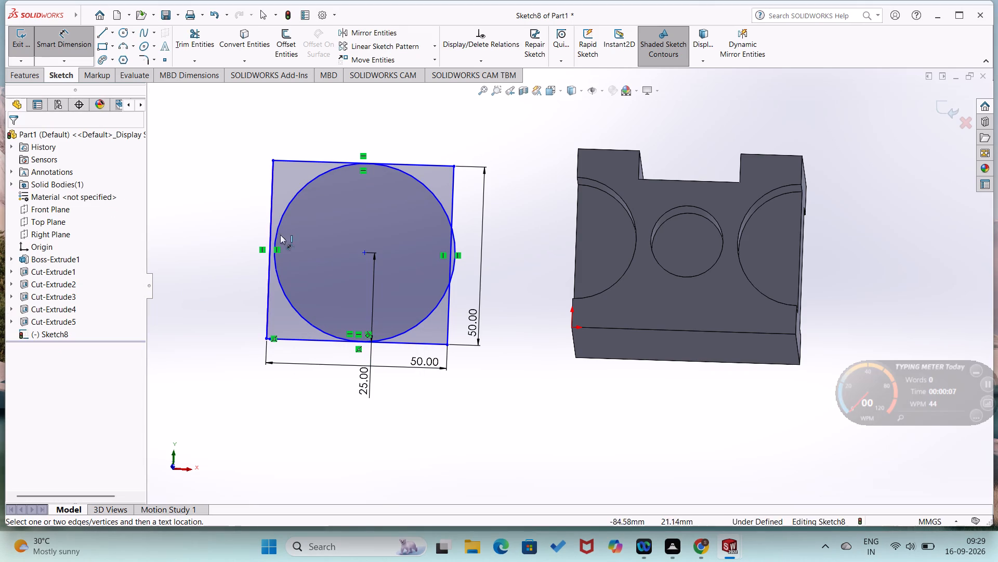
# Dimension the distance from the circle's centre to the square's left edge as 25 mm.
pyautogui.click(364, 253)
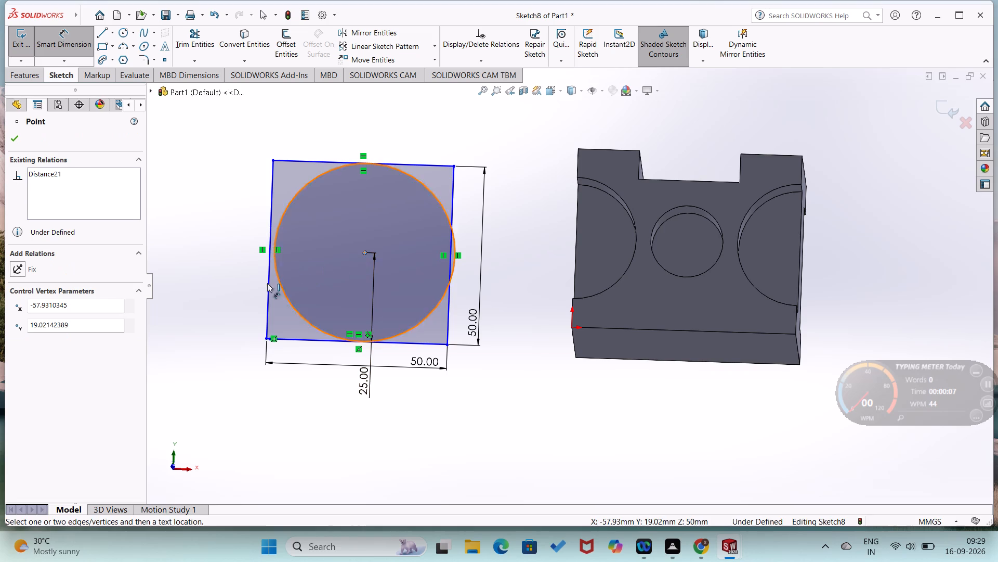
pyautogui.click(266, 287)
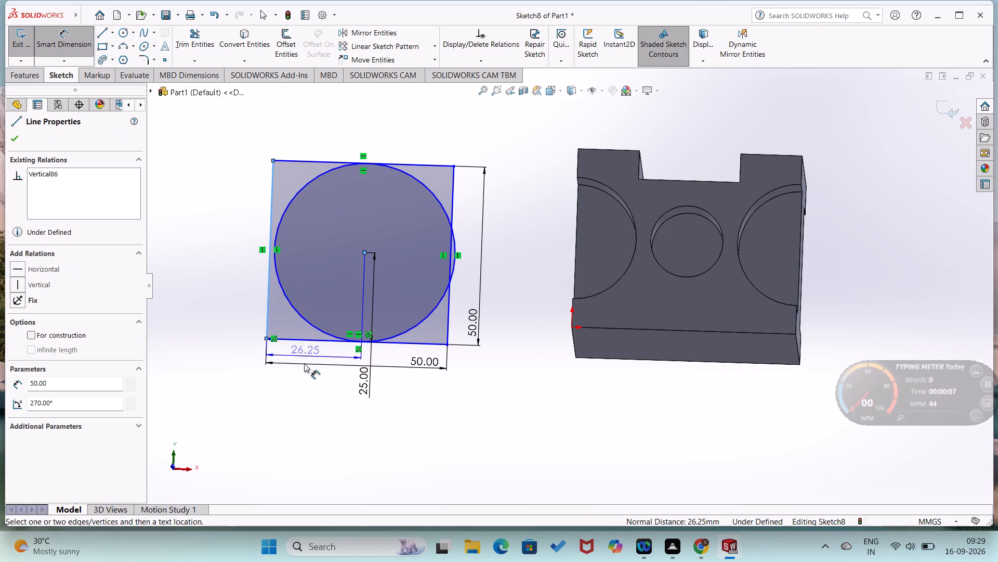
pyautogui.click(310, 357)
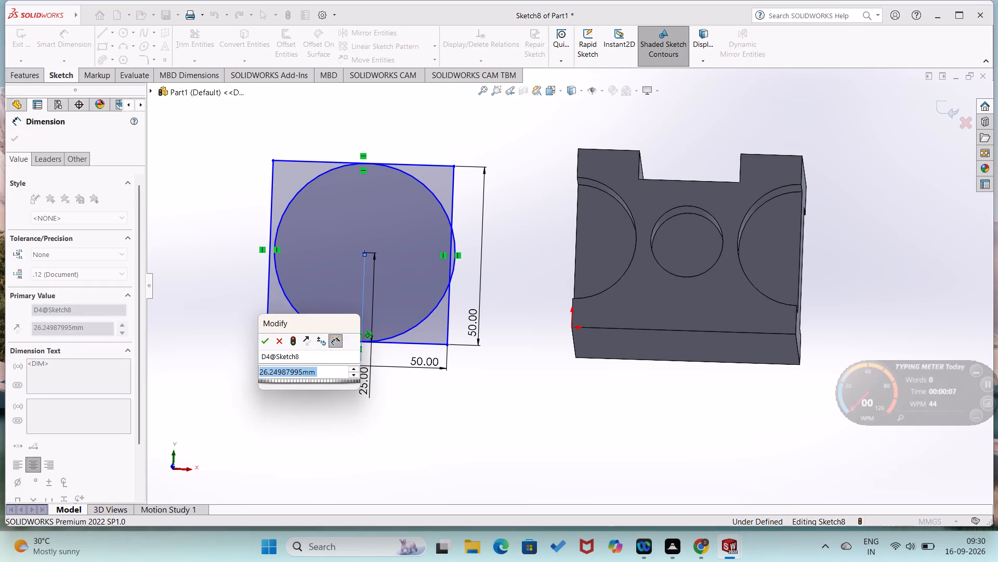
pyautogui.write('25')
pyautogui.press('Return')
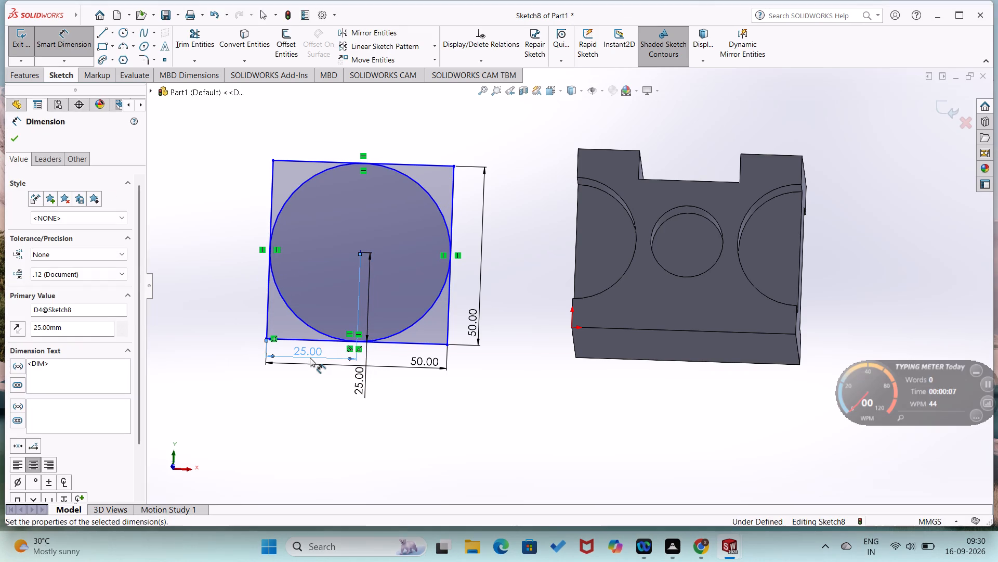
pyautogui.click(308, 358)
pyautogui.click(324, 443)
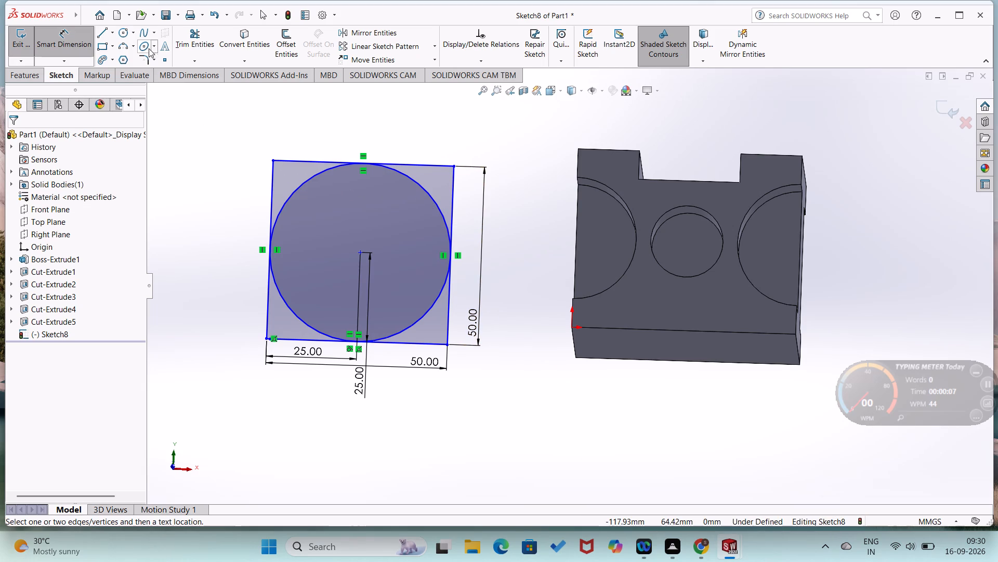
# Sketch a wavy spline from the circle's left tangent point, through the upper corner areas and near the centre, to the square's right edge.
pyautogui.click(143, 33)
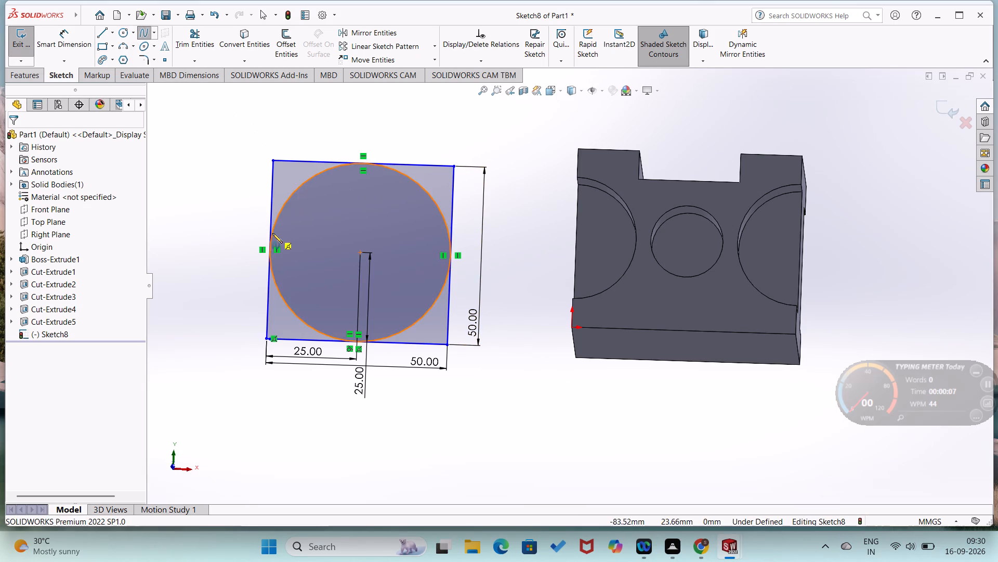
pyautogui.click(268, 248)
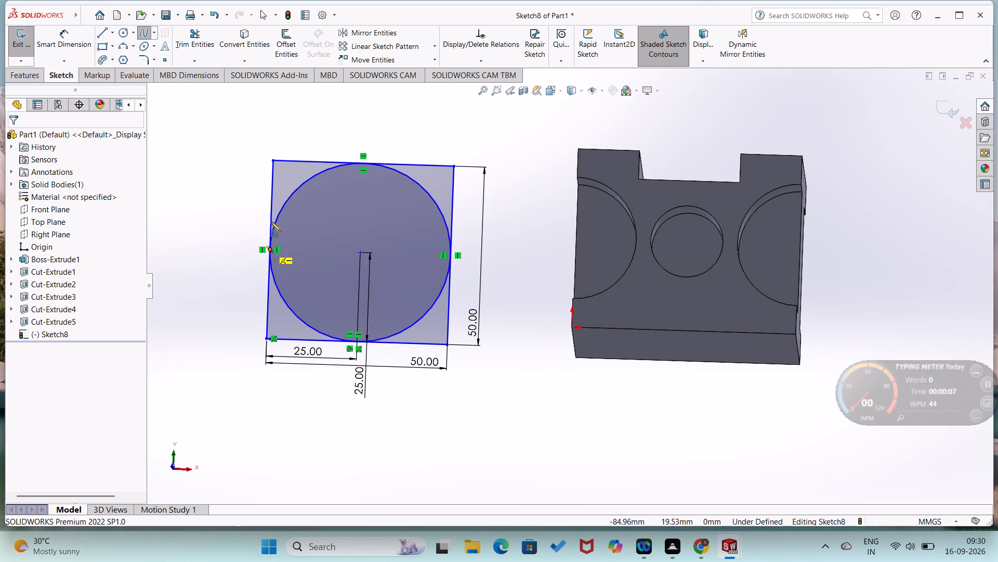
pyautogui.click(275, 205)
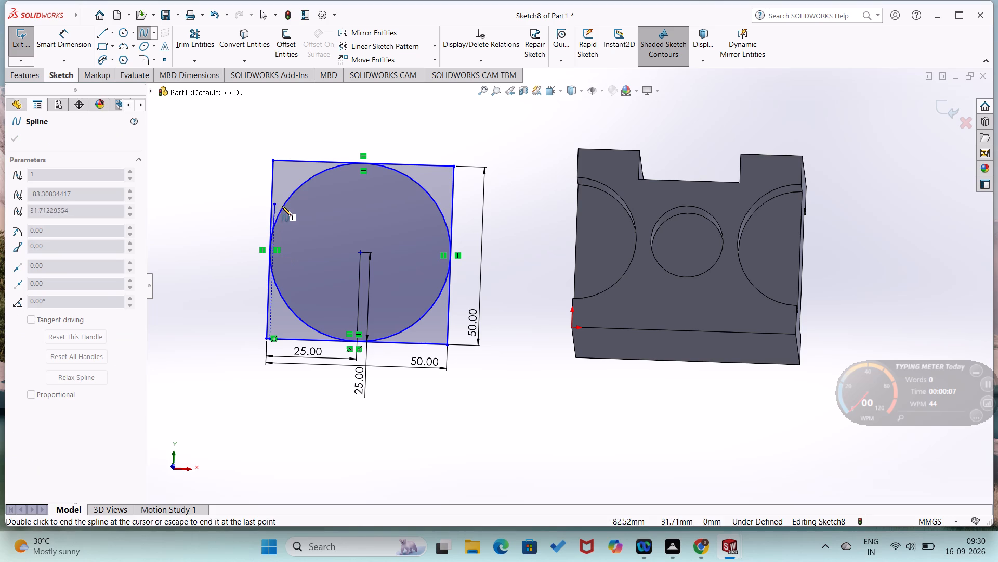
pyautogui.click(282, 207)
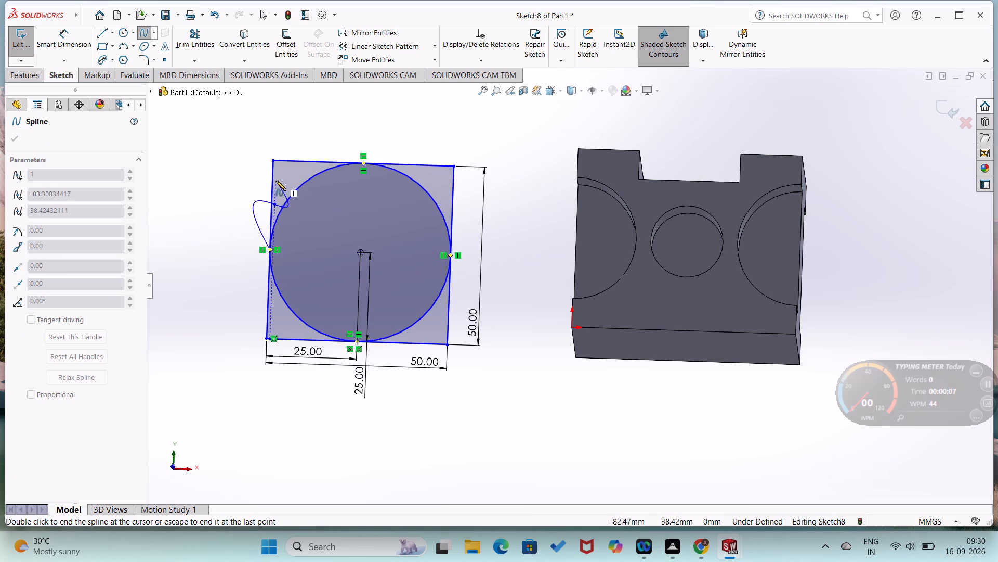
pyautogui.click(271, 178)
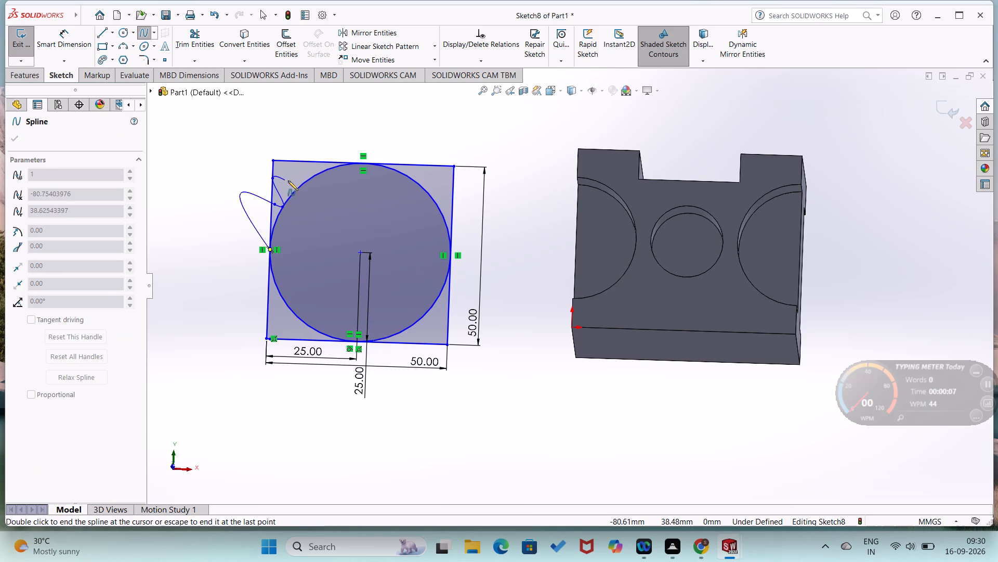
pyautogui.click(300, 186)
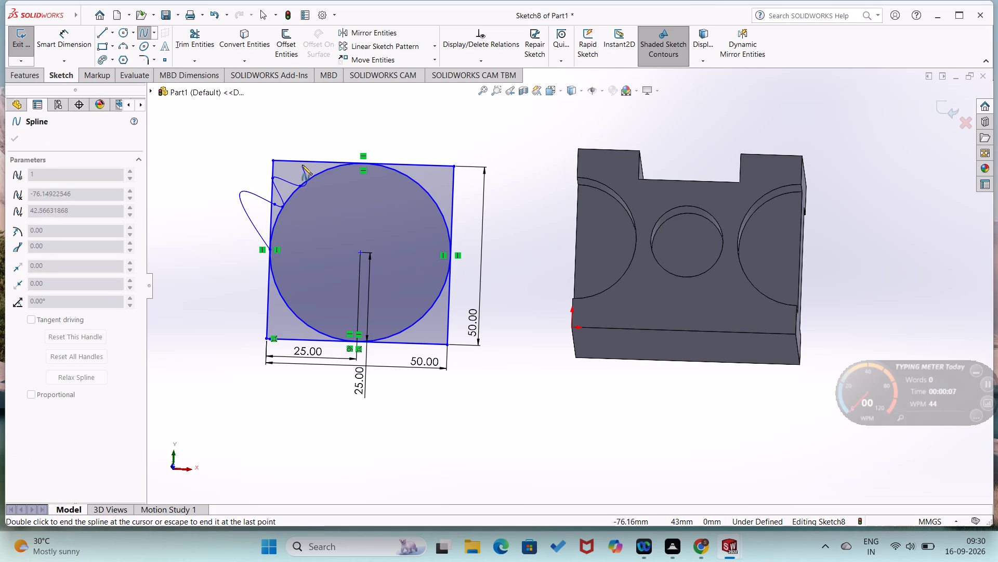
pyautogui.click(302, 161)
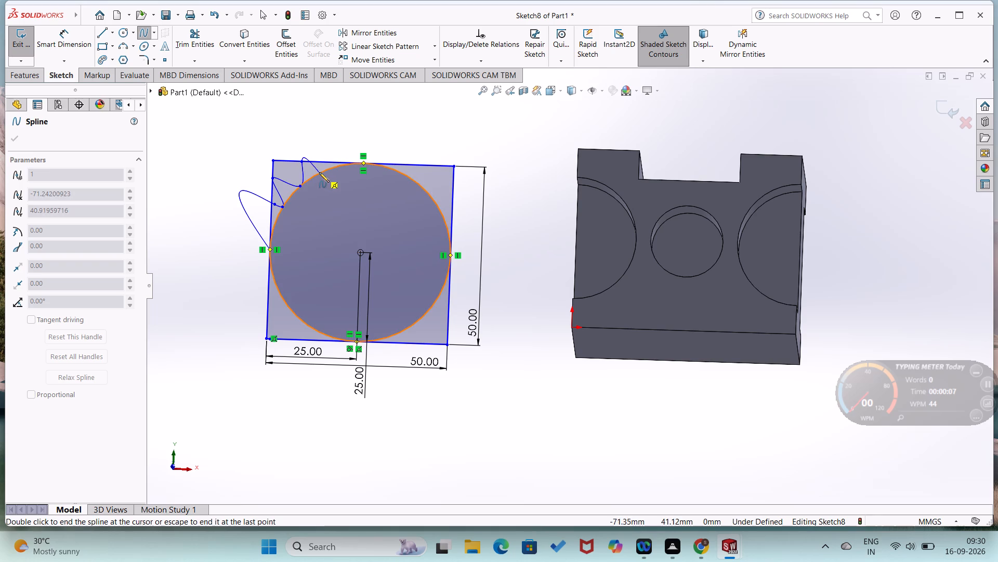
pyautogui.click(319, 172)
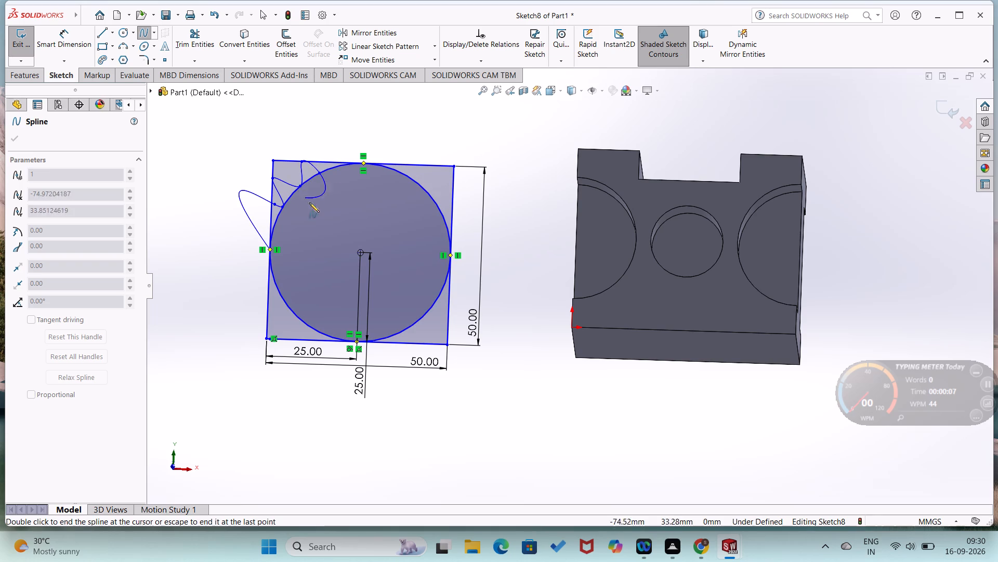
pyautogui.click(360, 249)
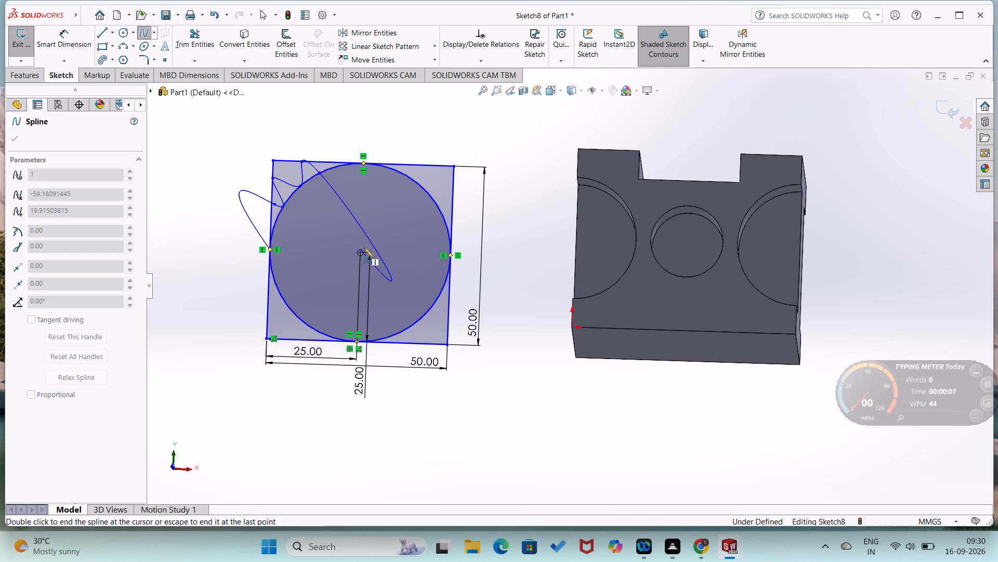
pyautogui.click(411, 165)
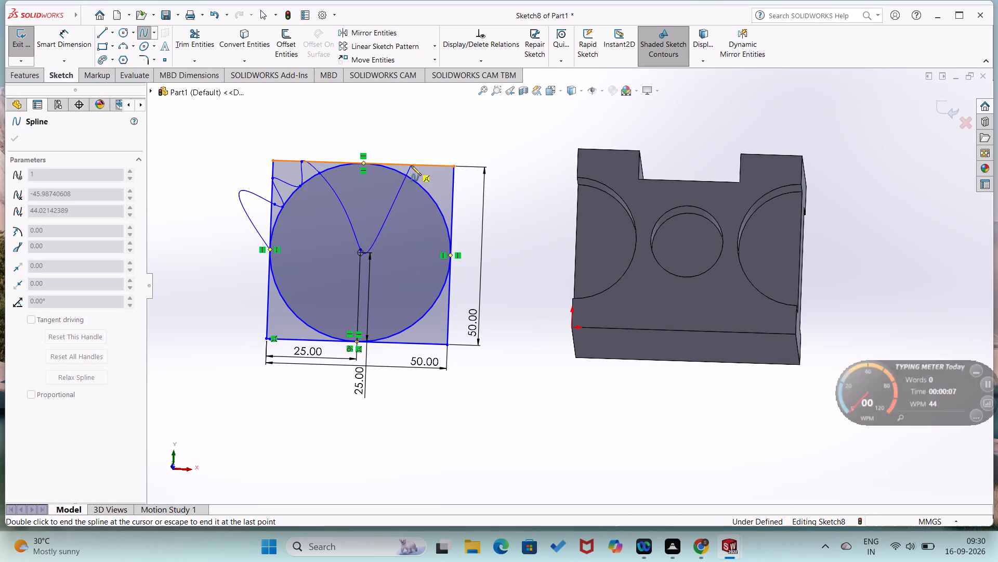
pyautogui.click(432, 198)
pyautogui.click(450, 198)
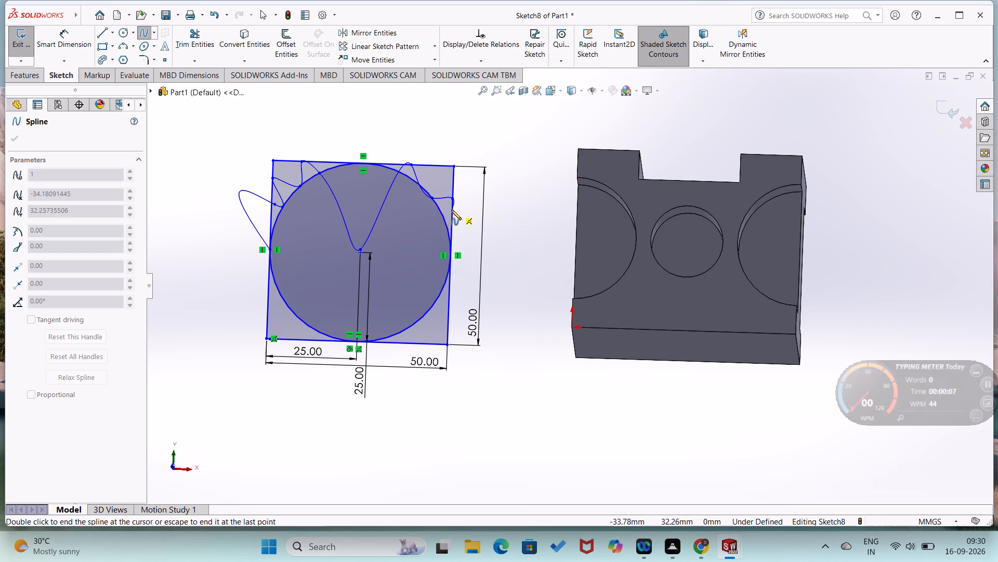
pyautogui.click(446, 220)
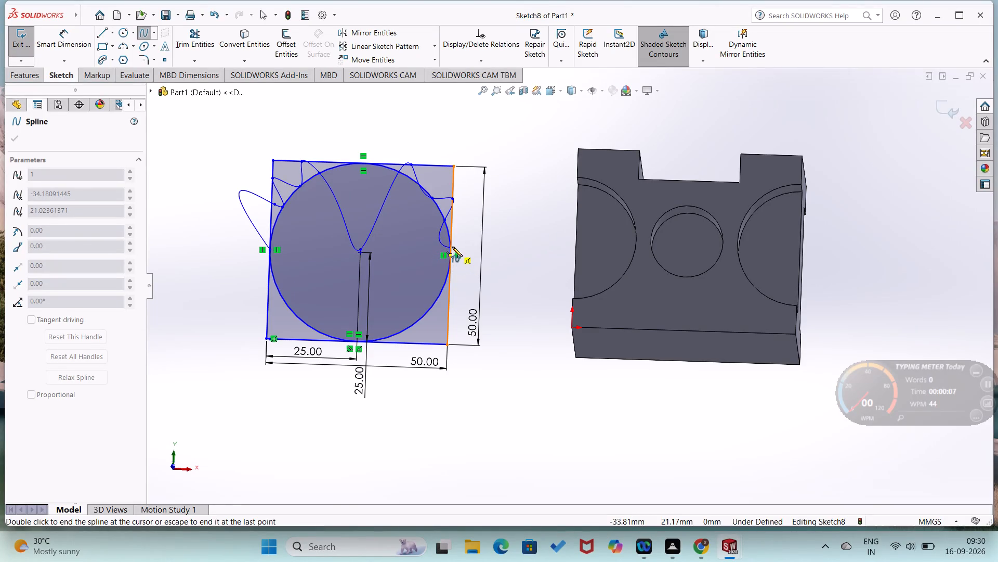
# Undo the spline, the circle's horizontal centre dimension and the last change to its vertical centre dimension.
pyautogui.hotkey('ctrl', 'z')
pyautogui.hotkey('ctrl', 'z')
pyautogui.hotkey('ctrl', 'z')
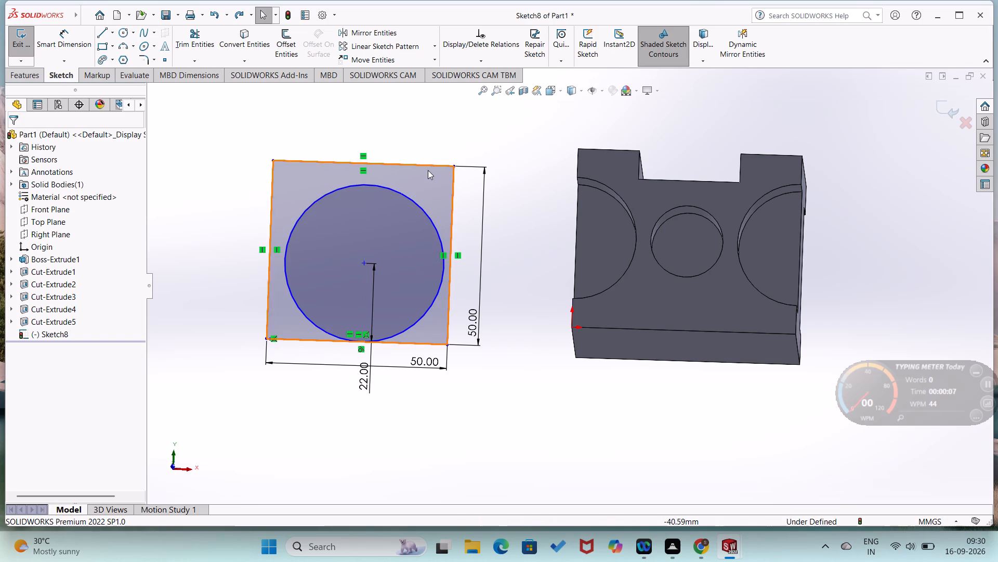
# Dimension the distance from the circle's centre to the square's left edge as 25 mm.
pyautogui.click(75, 37)
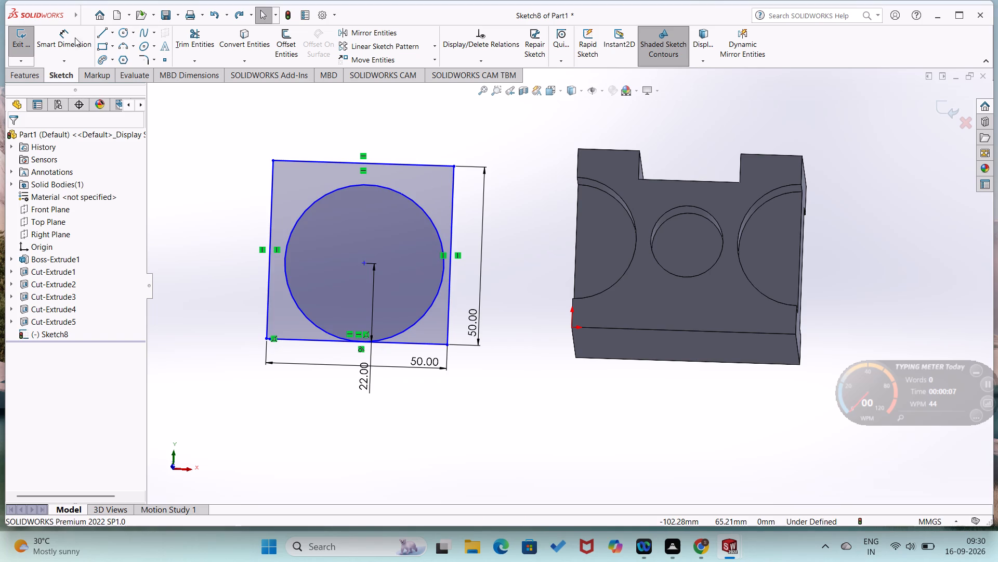
pyautogui.click(362, 263)
pyautogui.click(269, 283)
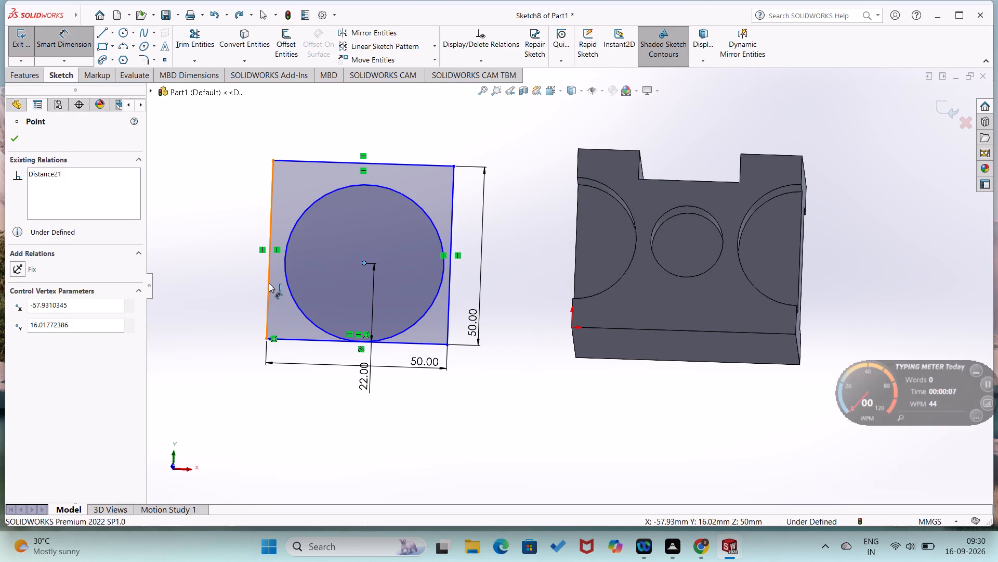
pyautogui.click(334, 361)
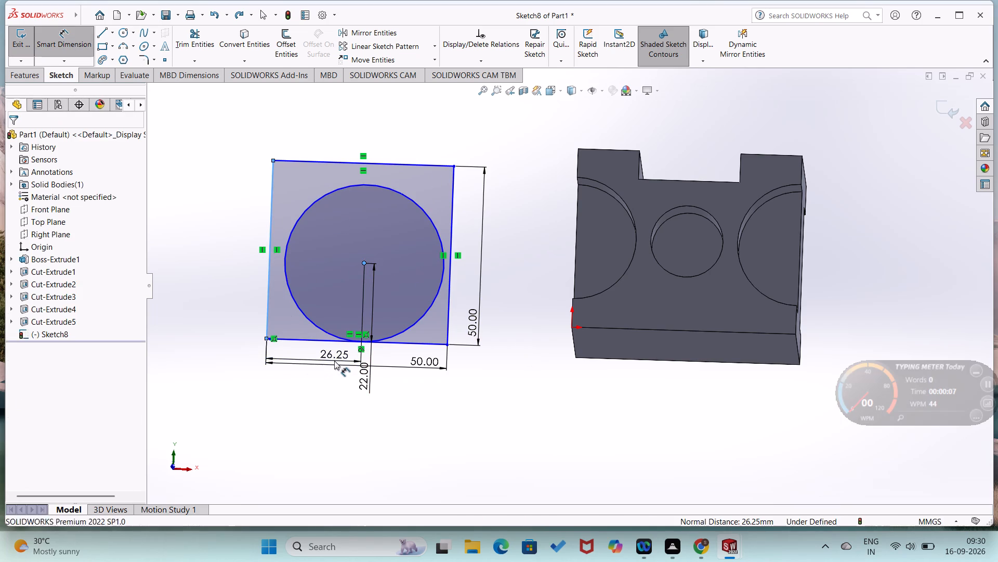
pyautogui.write('25')
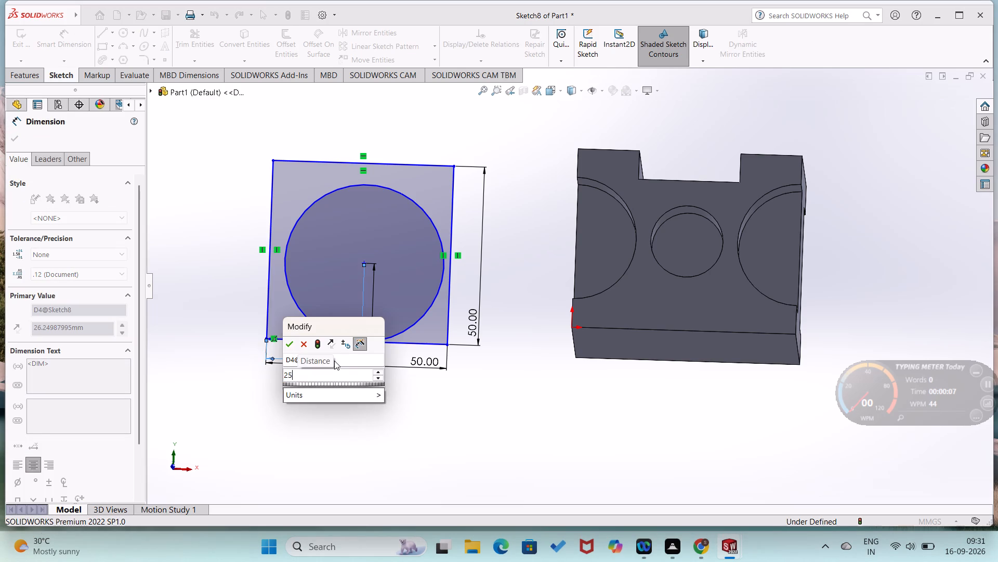
pyautogui.press('Return')
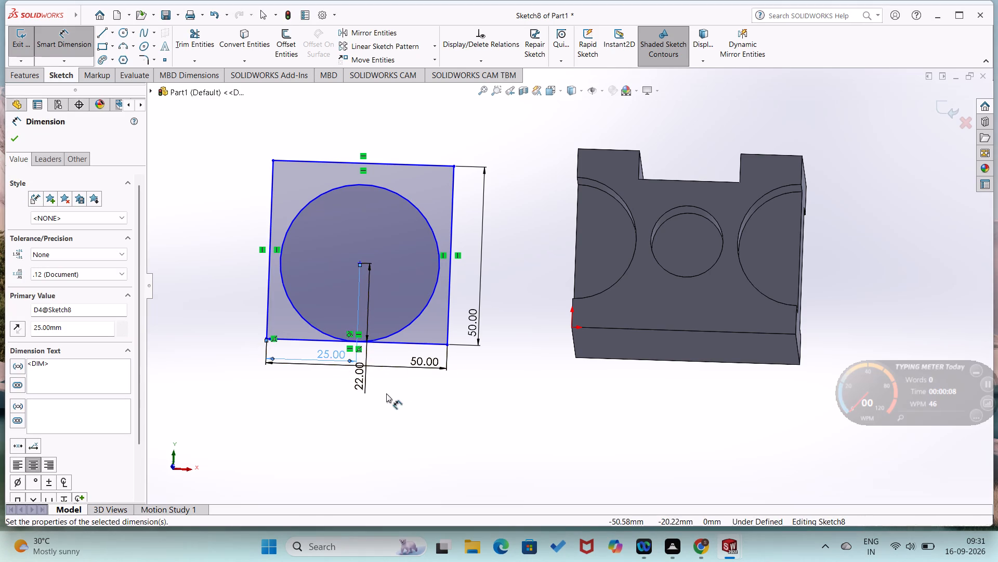
# Set the distance from the circle's centre to the square's bottom edge to 25 mm.
pyautogui.doubleClick(354, 377)
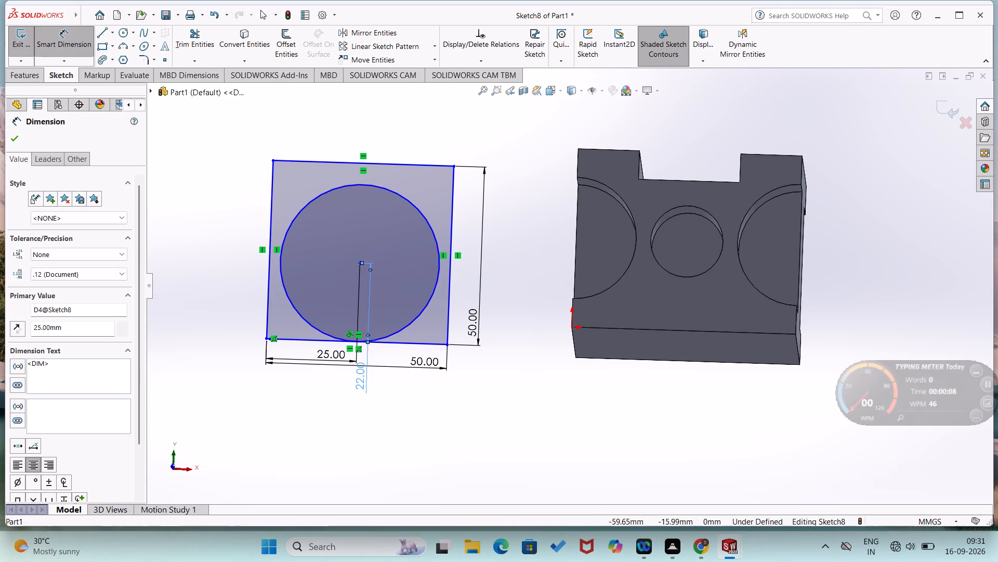
pyautogui.write('25')
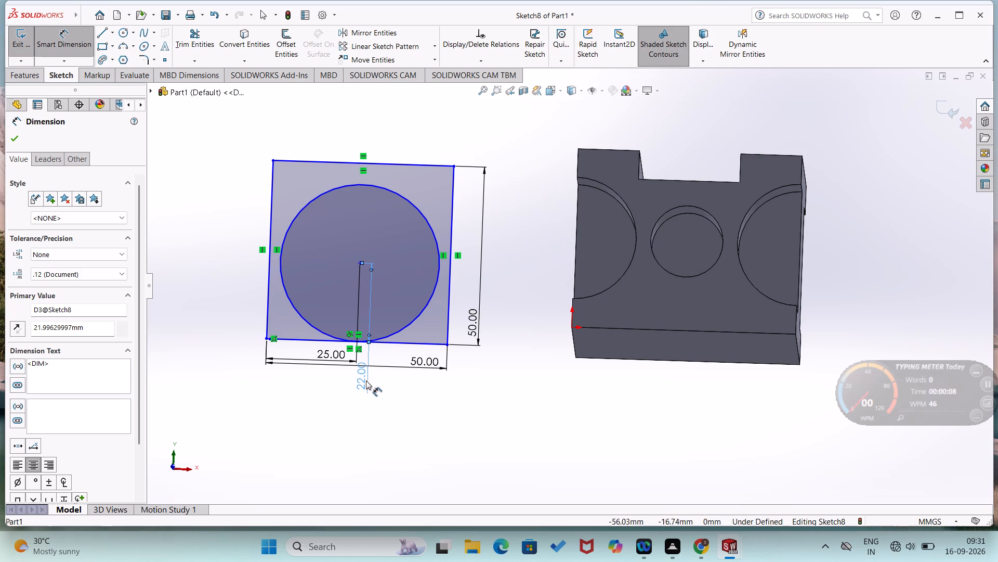
pyautogui.doubleClick(365, 380)
pyautogui.doubleClick(364, 380)
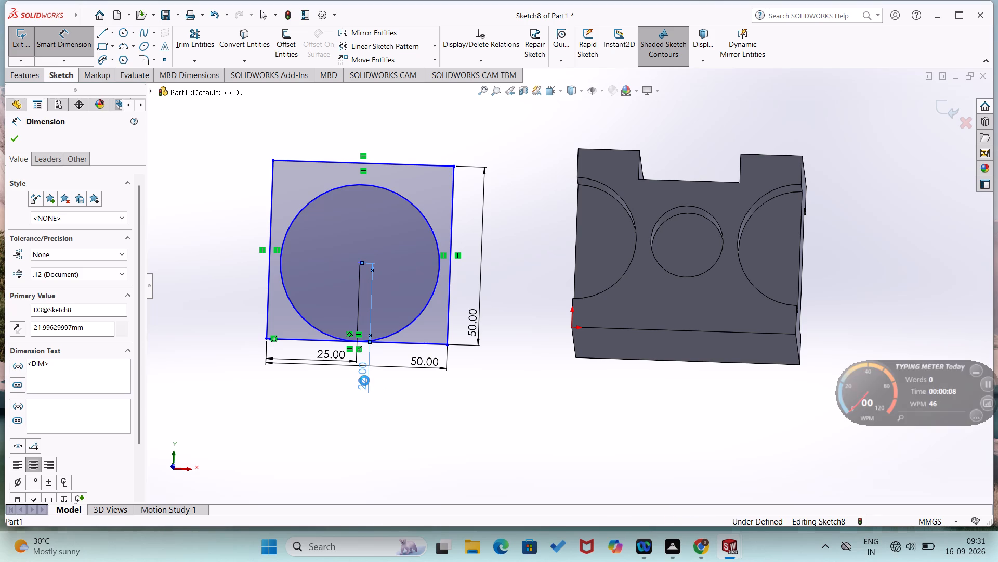
pyautogui.write('25')
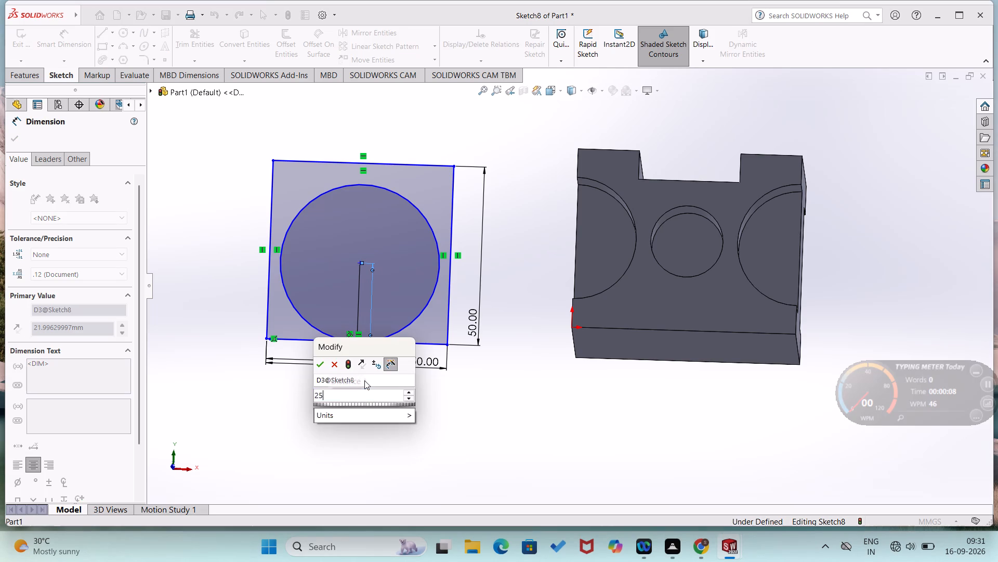
pyautogui.press('Return')
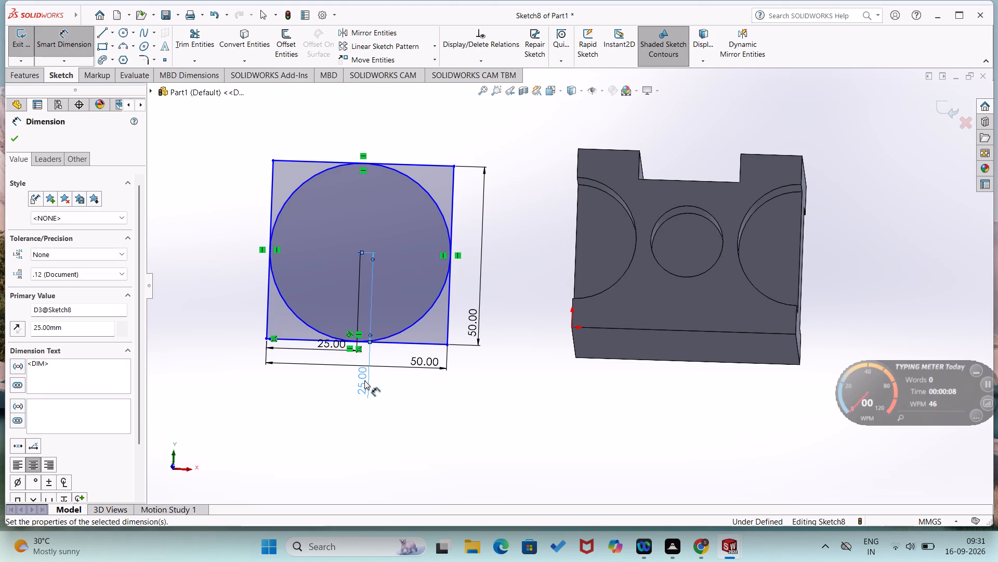
# Start a spline at the circle's left tangent point and zigzag it between circle and square through the lower-left corner area to the bottom tangent point.
pyautogui.click(140, 31)
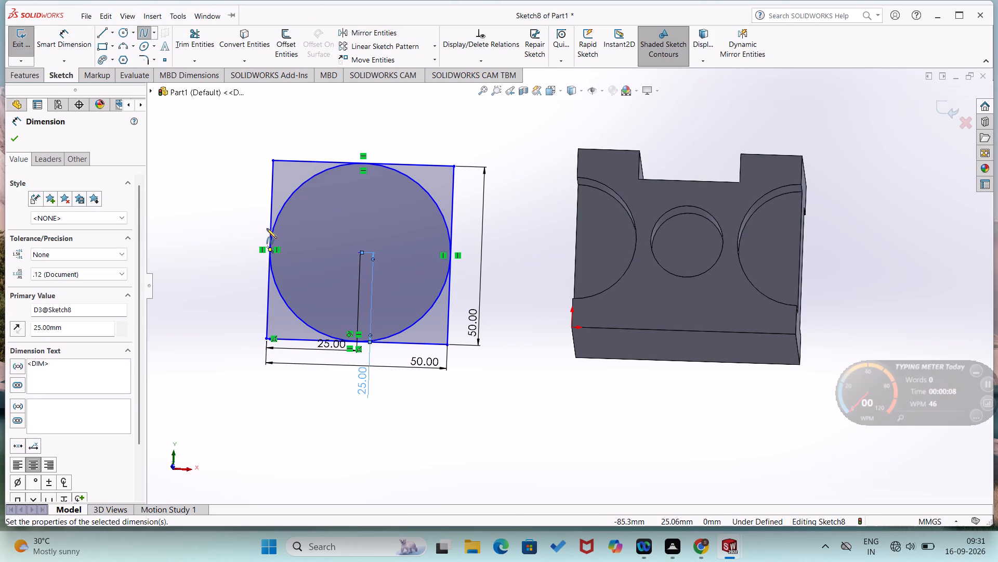
pyautogui.click(268, 248)
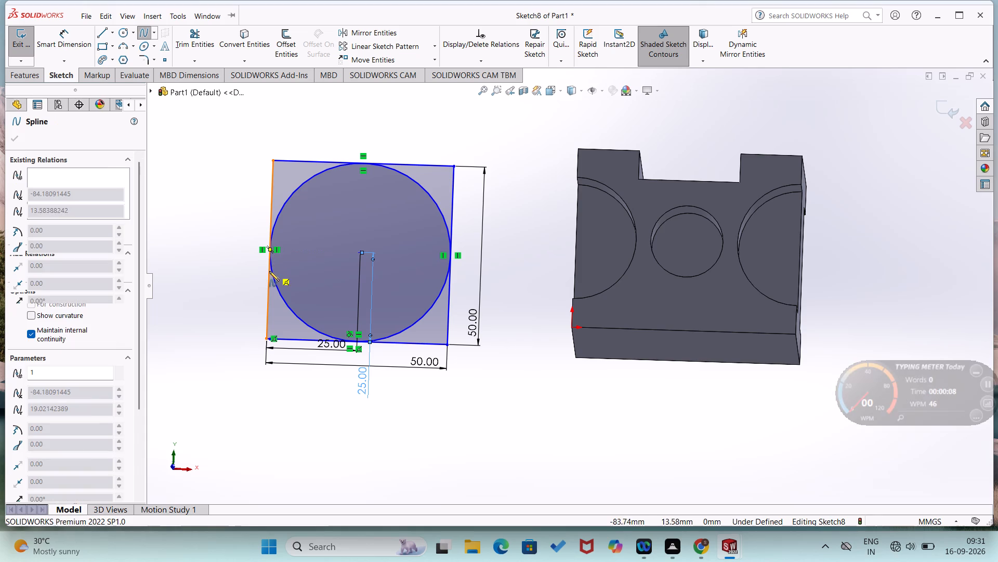
pyautogui.click(269, 288)
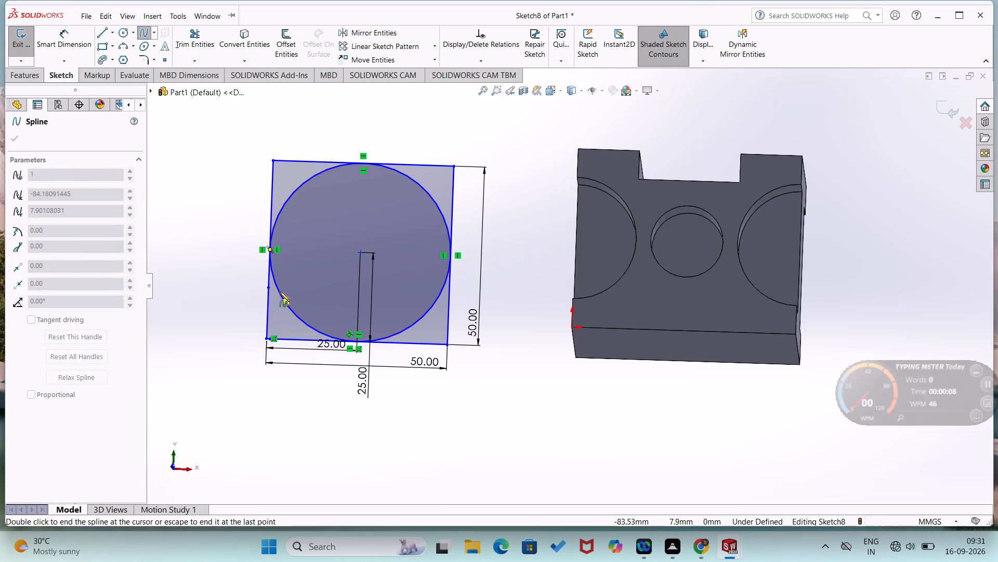
pyautogui.click(282, 292)
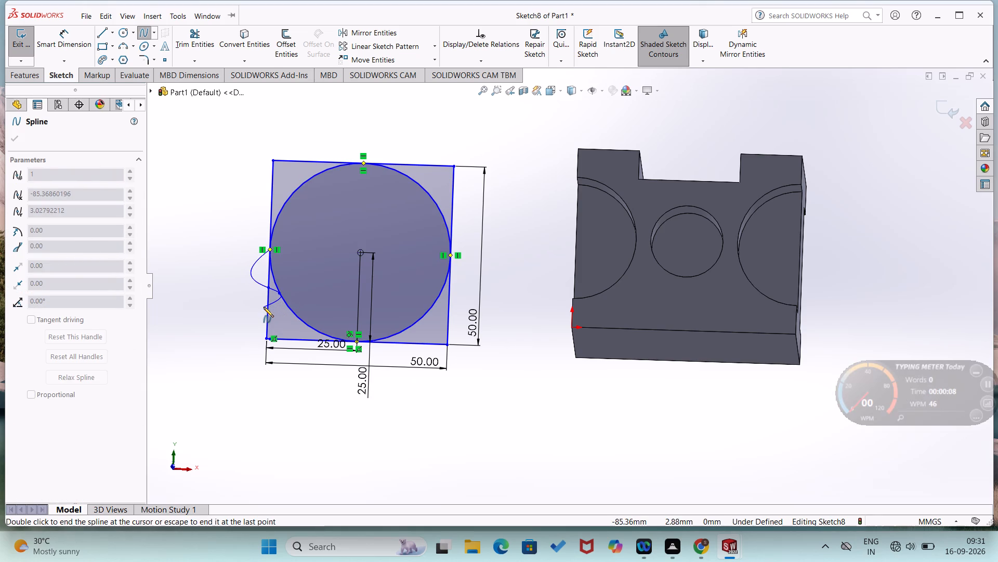
pyautogui.click(269, 314)
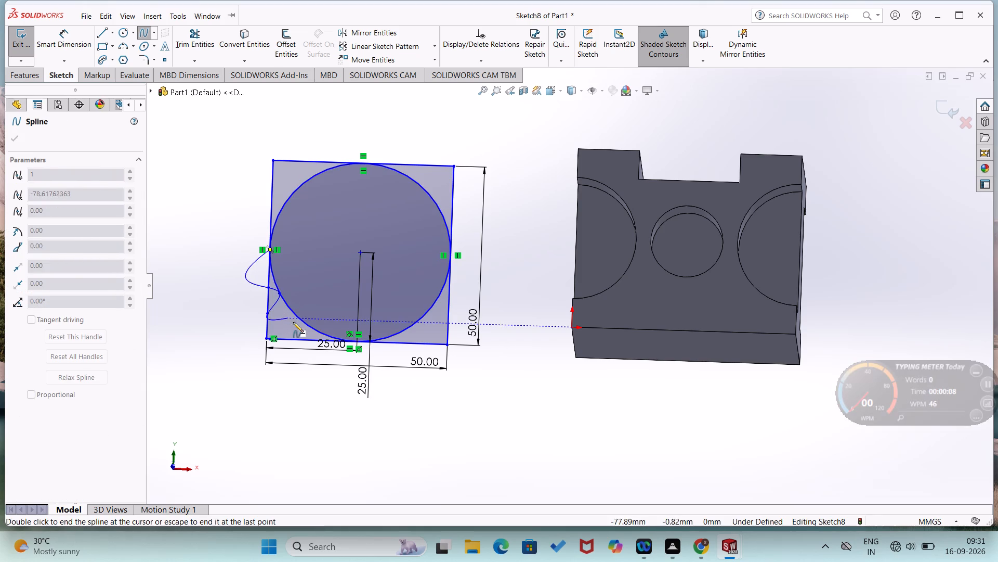
pyautogui.click(303, 322)
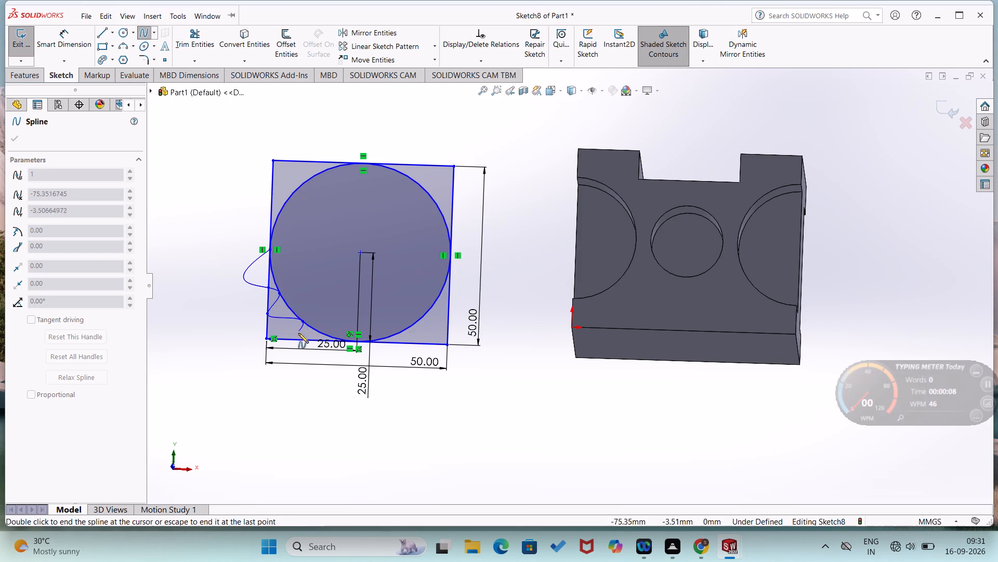
pyautogui.click(297, 340)
pyautogui.click(322, 336)
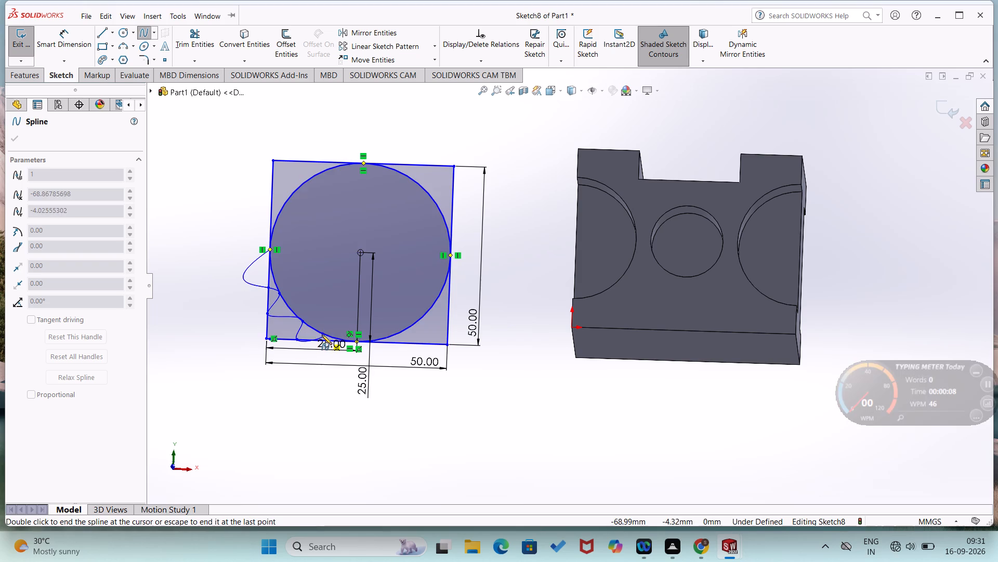
pyautogui.click(331, 341)
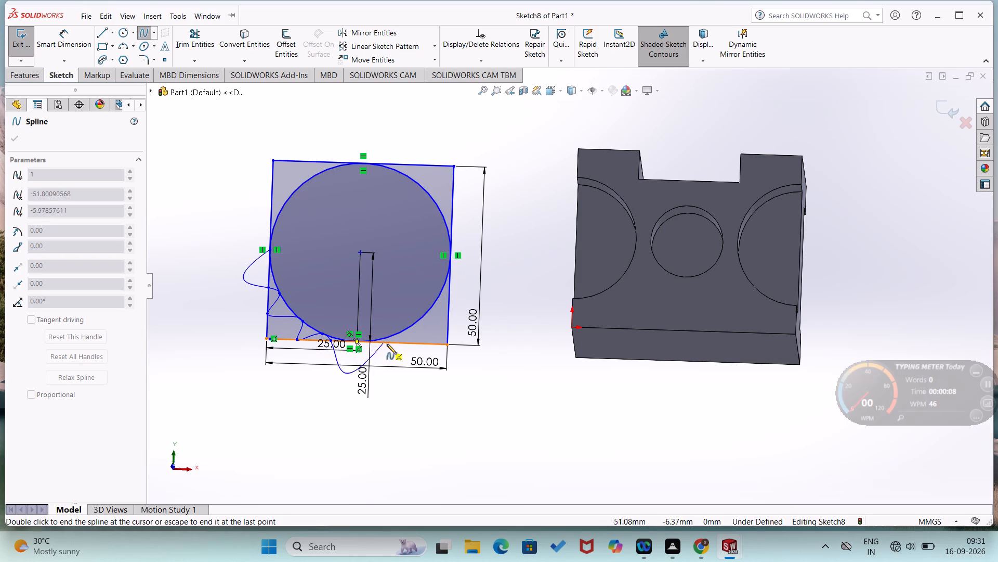
pyautogui.click(354, 341)
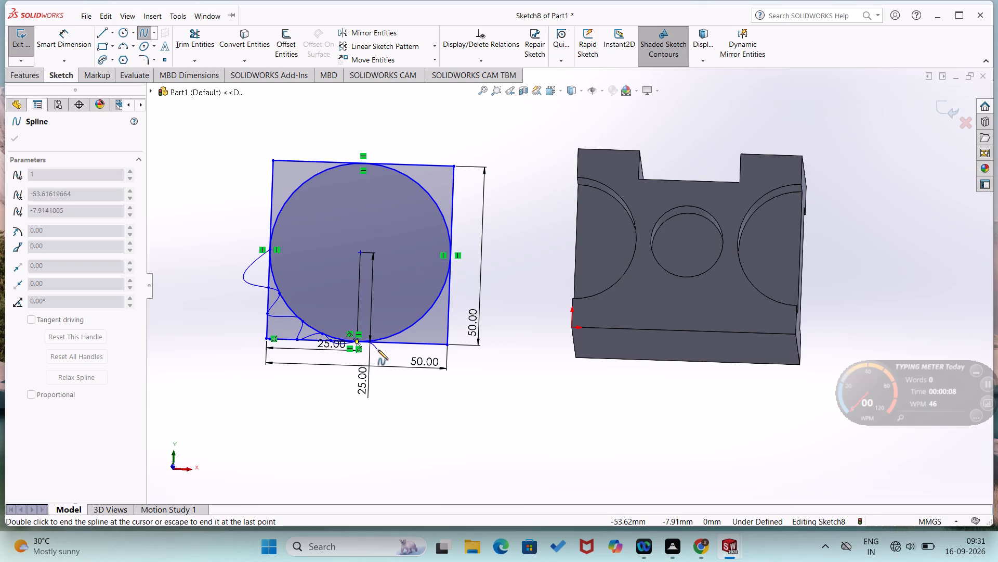
# Continue the spline in zigzags between circle and square through the lower-right corner area to near the circle's right tangent point.
pyautogui.click(388, 343)
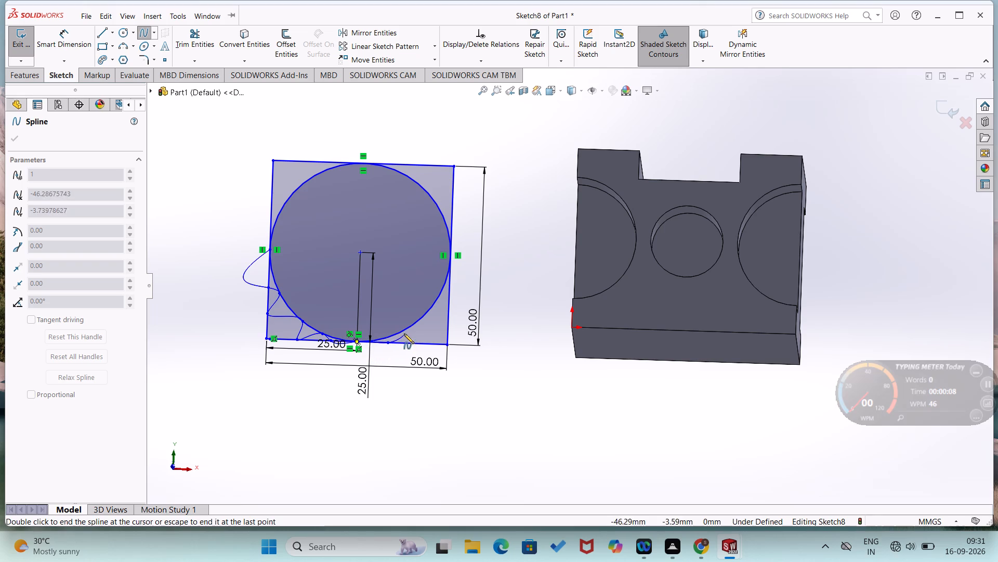
pyautogui.click(404, 330)
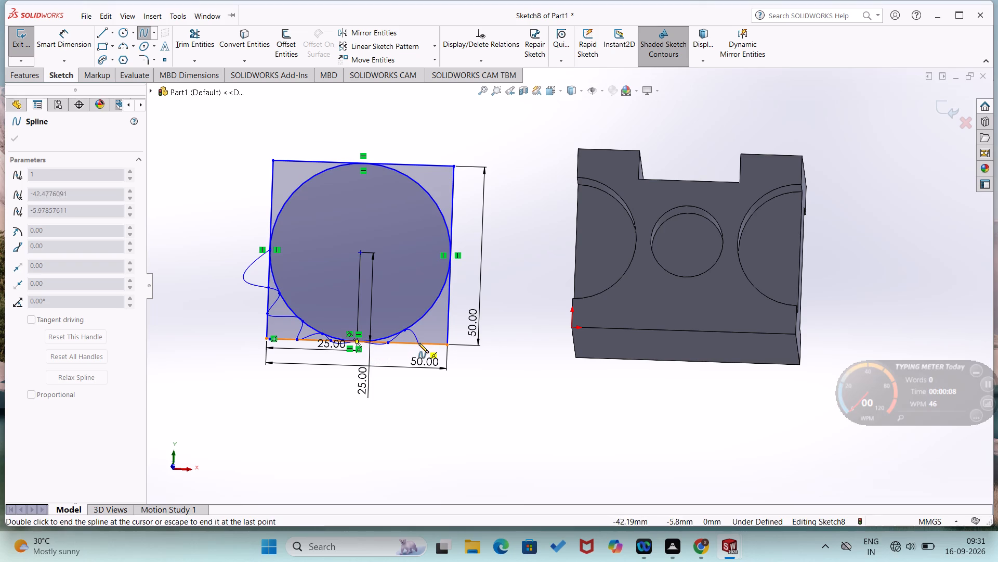
pyautogui.click(418, 343)
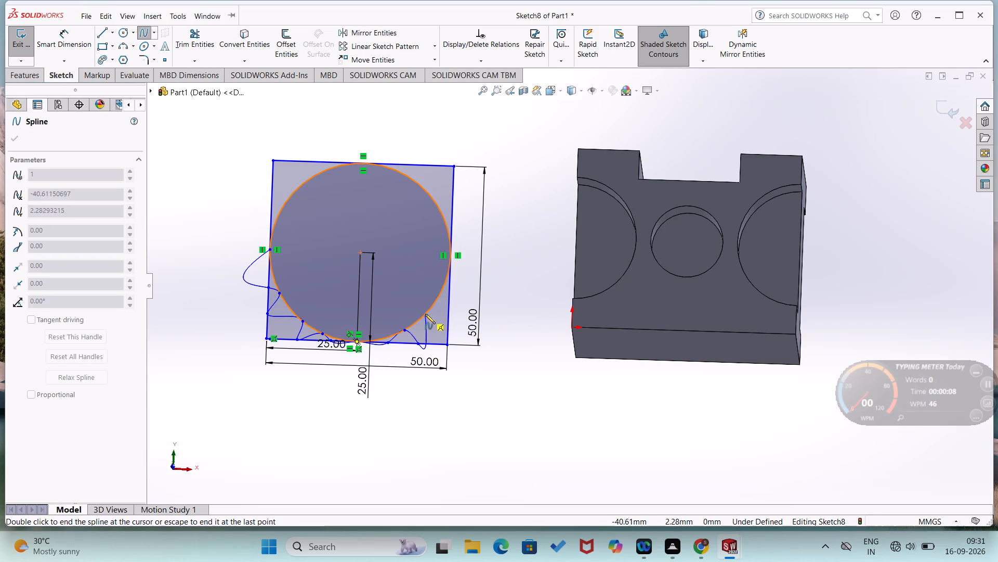
pyautogui.click(426, 313)
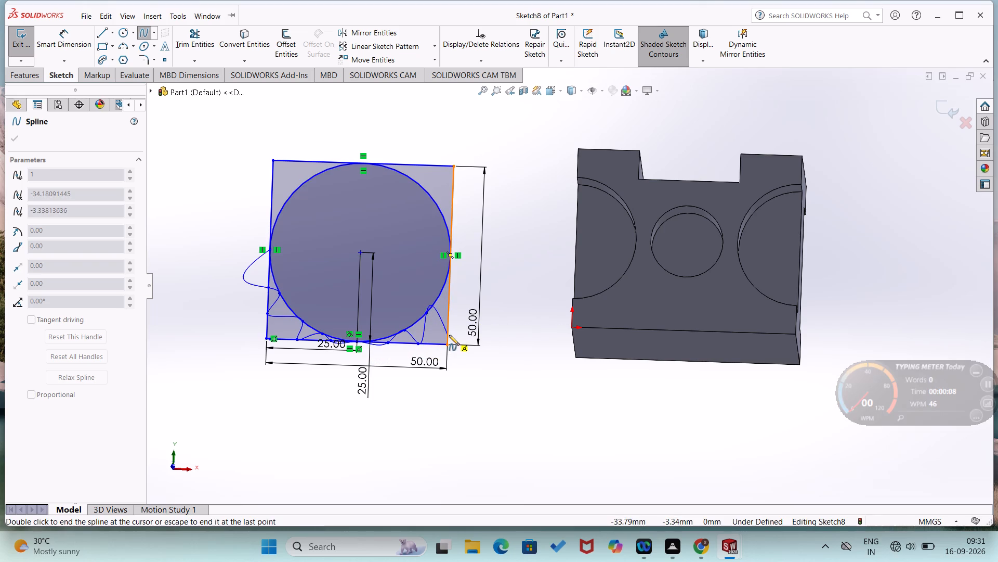
pyautogui.click(451, 334)
pyautogui.click(440, 297)
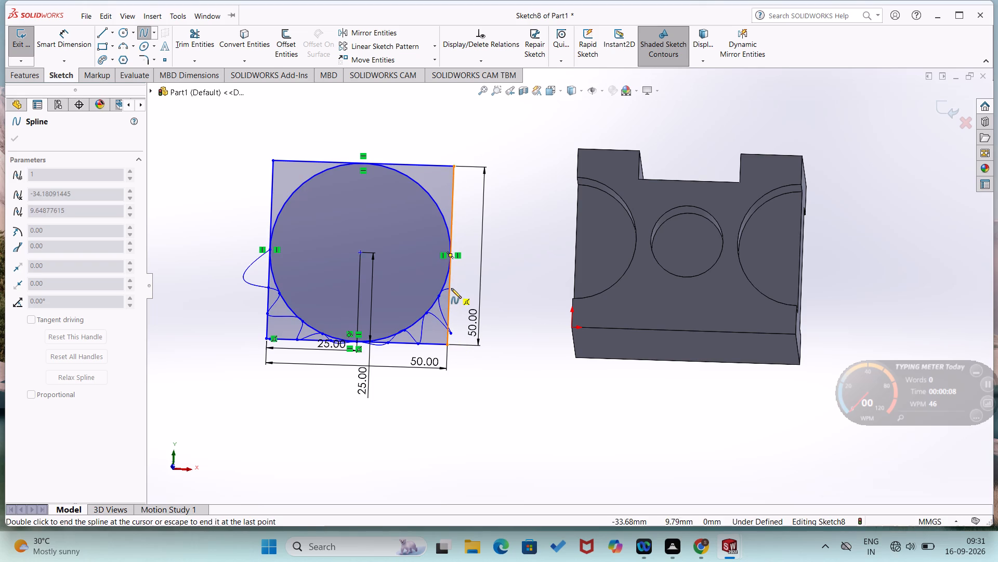
pyautogui.click(451, 288)
pyautogui.click(449, 259)
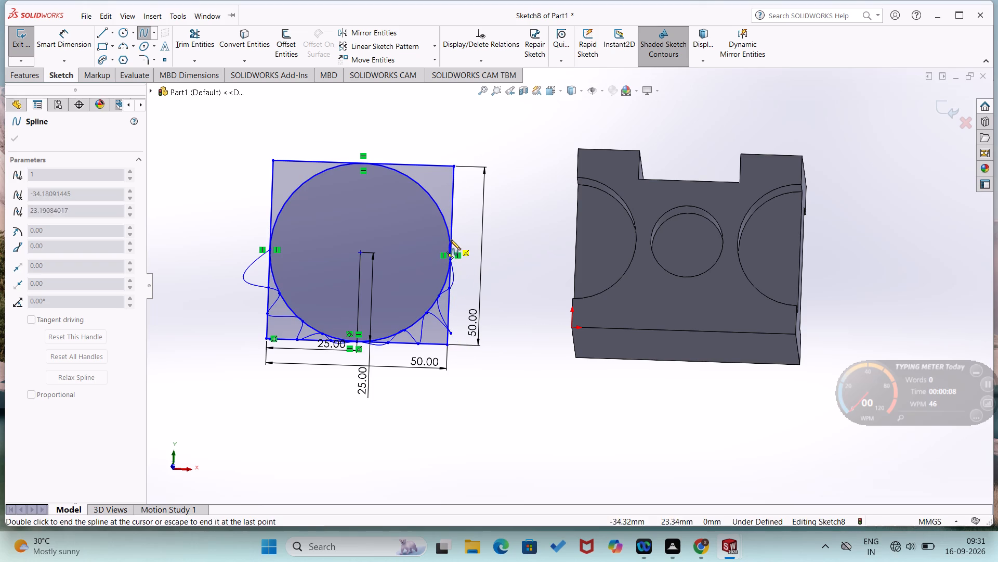
# Continue the spline in zigzags between circle and square through the upper-right corner area to the circle's top tangent point.
pyautogui.click(451, 238)
pyautogui.click(445, 220)
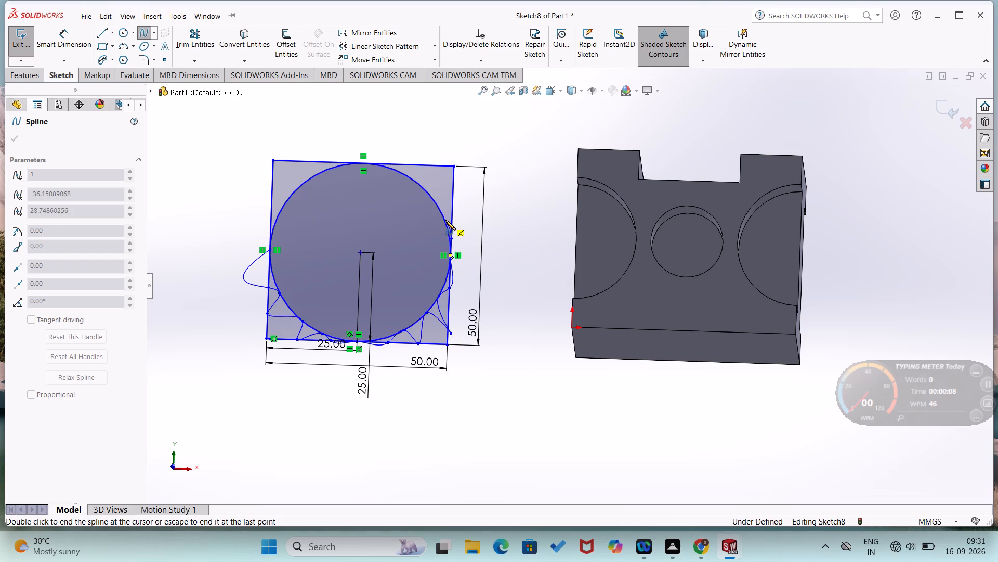
pyautogui.click(451, 214)
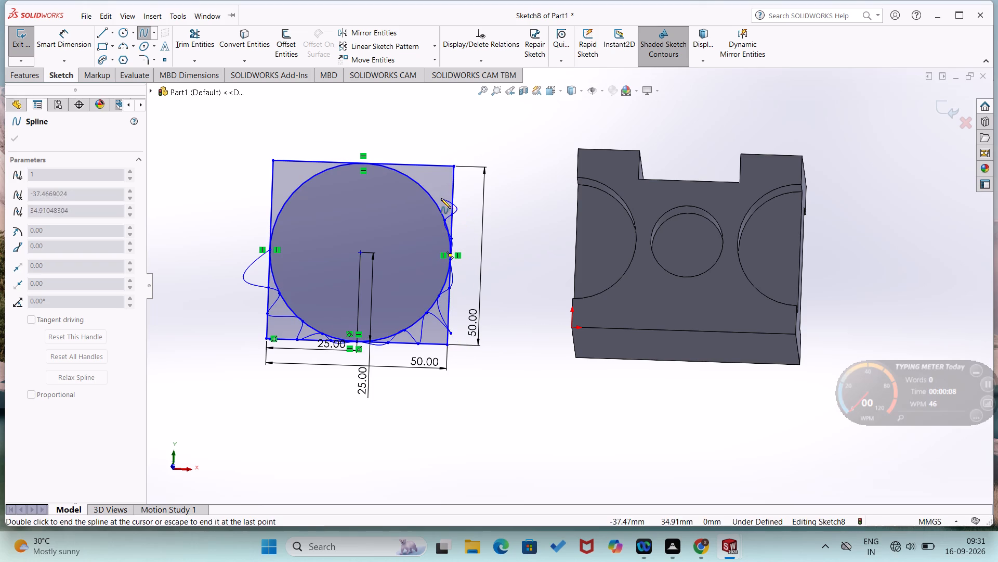
pyautogui.click(431, 194)
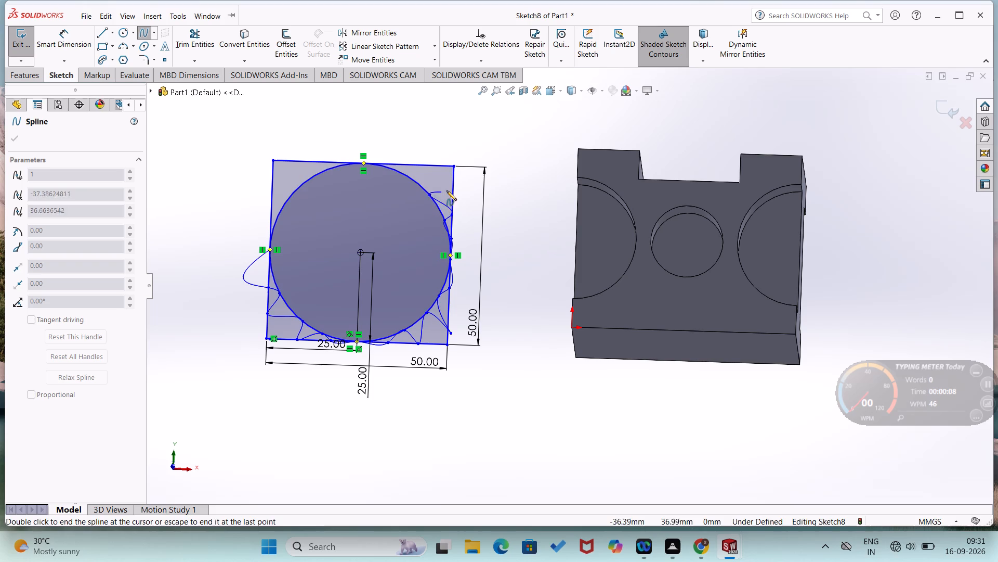
pyautogui.click(453, 188)
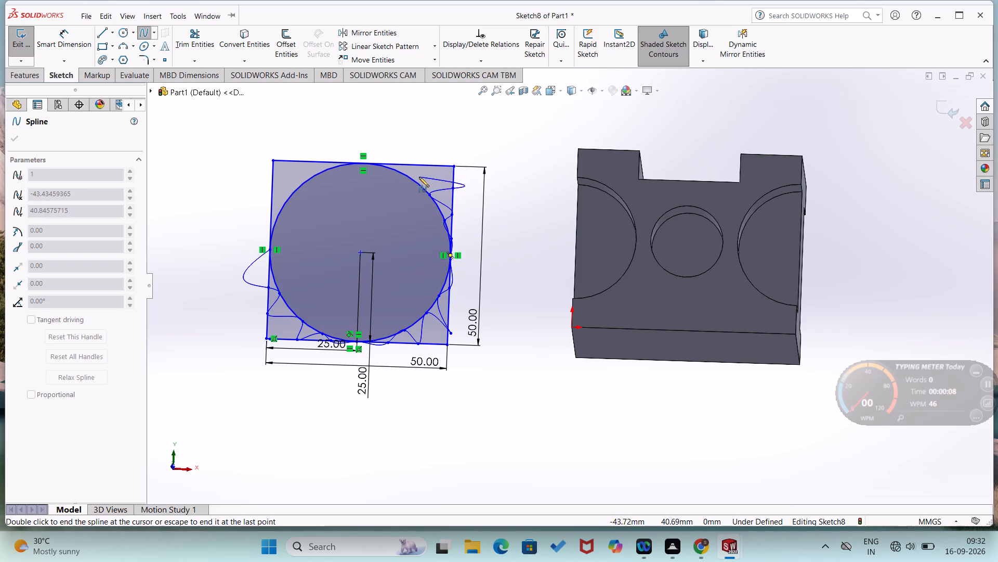
pyautogui.click(419, 177)
pyautogui.click(432, 164)
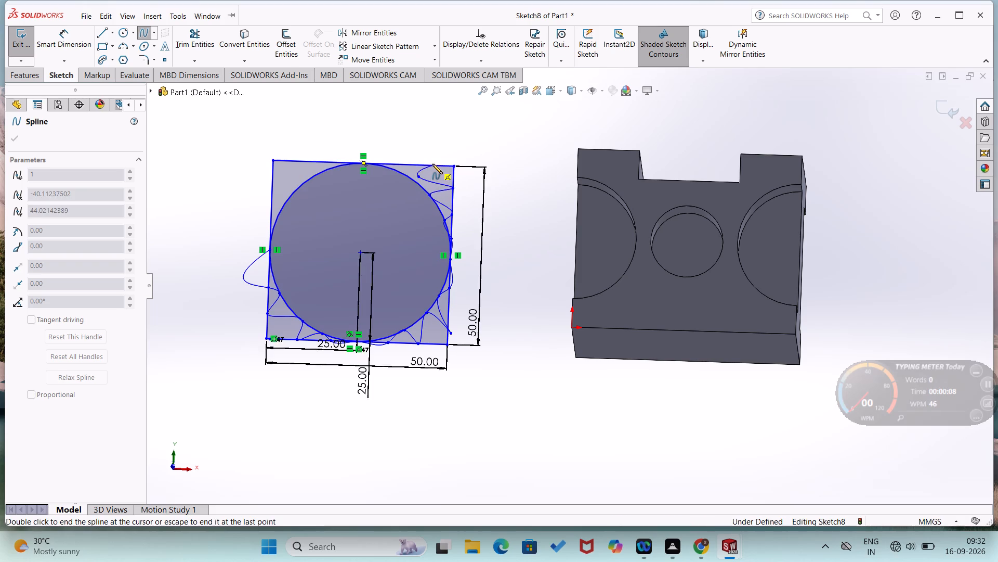
pyautogui.click(398, 172)
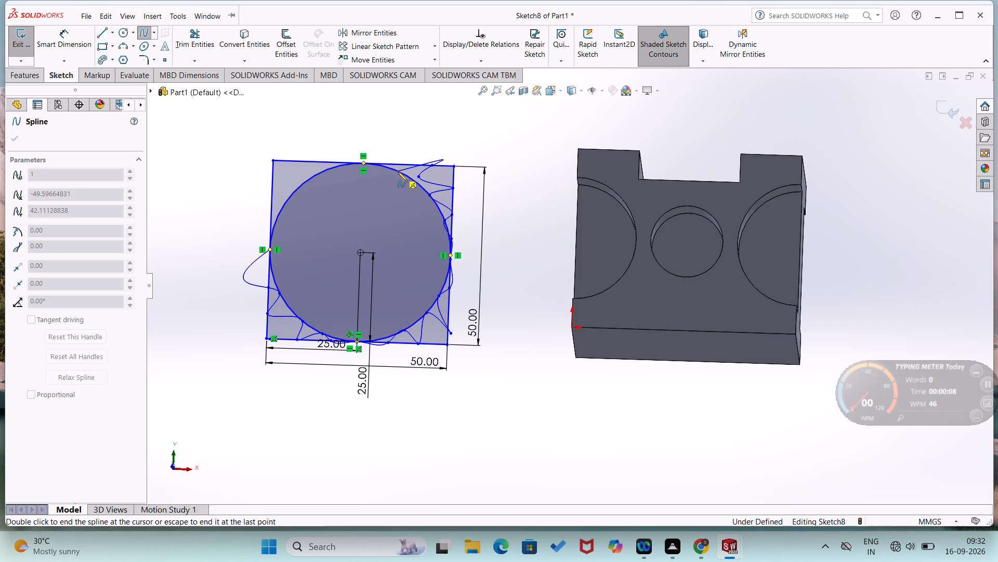
pyautogui.click(365, 163)
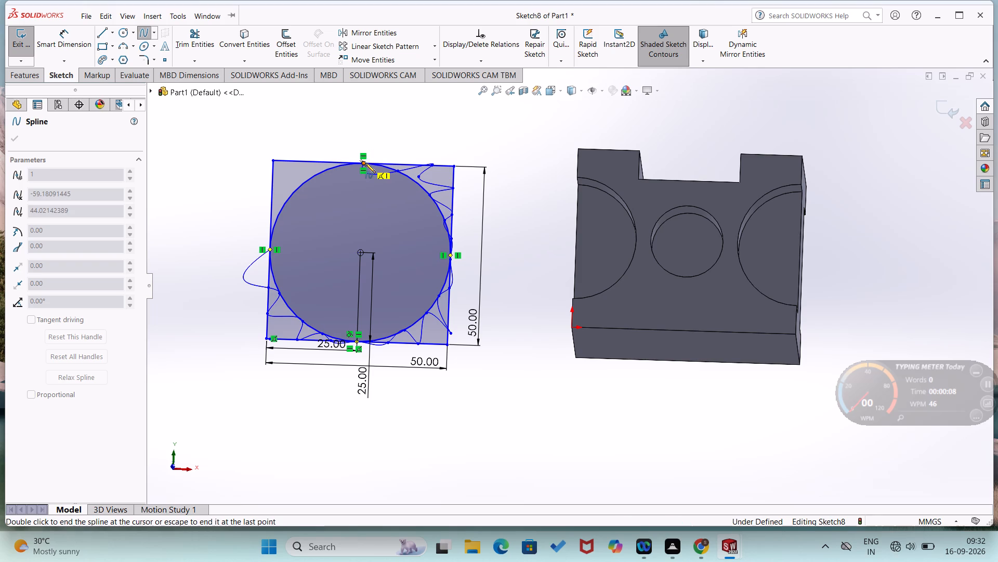
# Continue the spline in zigzags between the circle and the square's top edge to the square's upper-left corner.
pyautogui.click(336, 165)
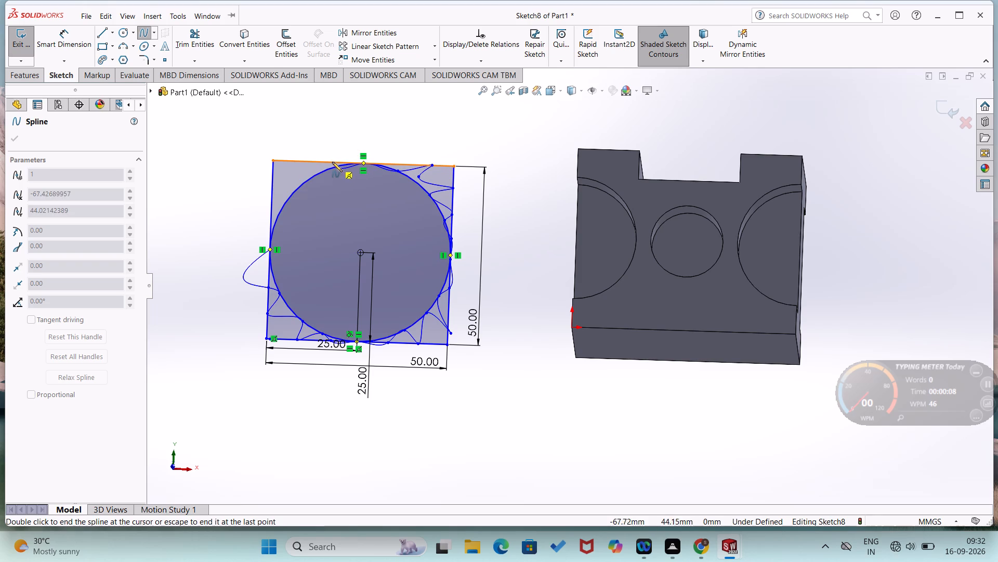
pyautogui.click(330, 160)
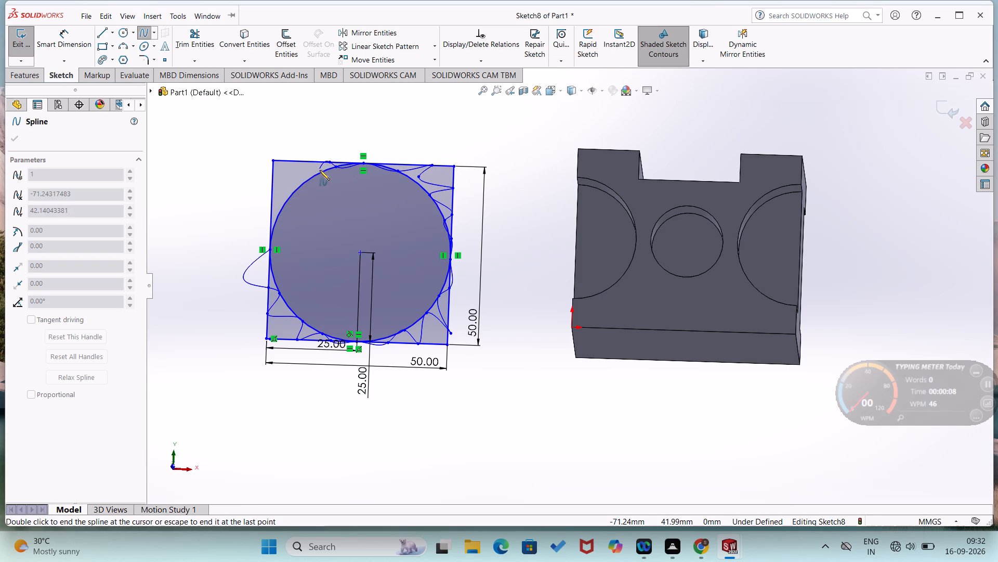
pyautogui.click(320, 170)
pyautogui.click(314, 160)
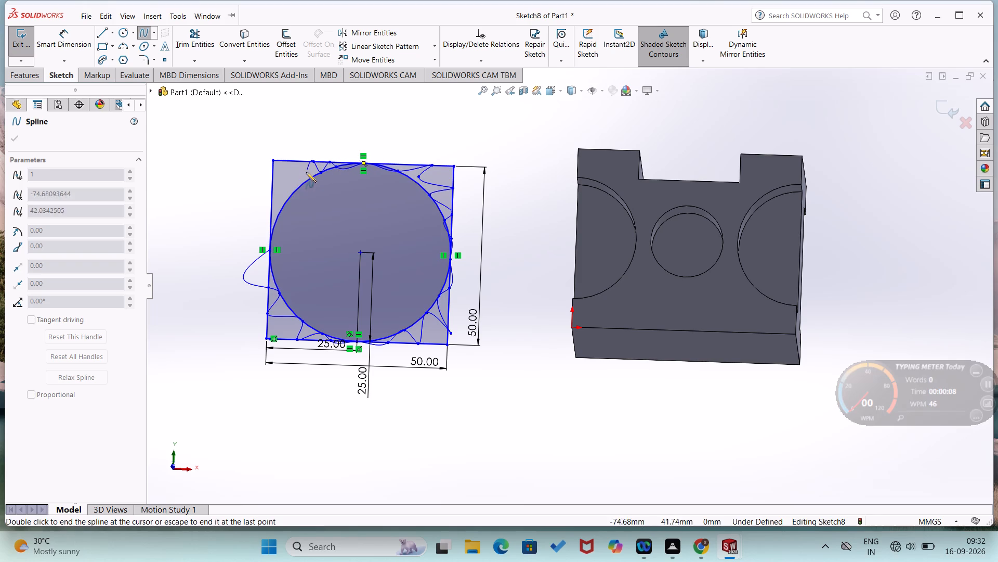
pyautogui.click(303, 177)
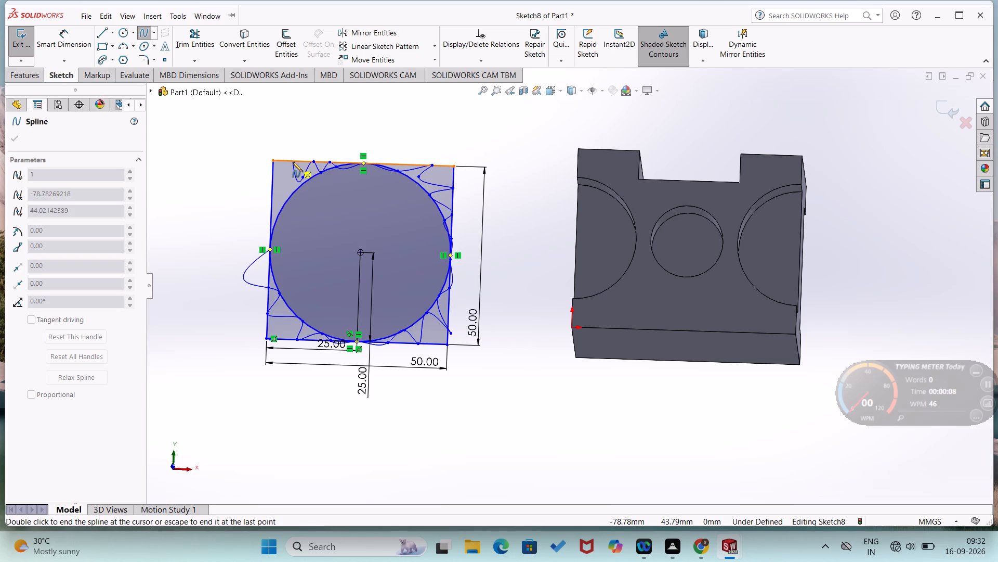
pyautogui.click(293, 161)
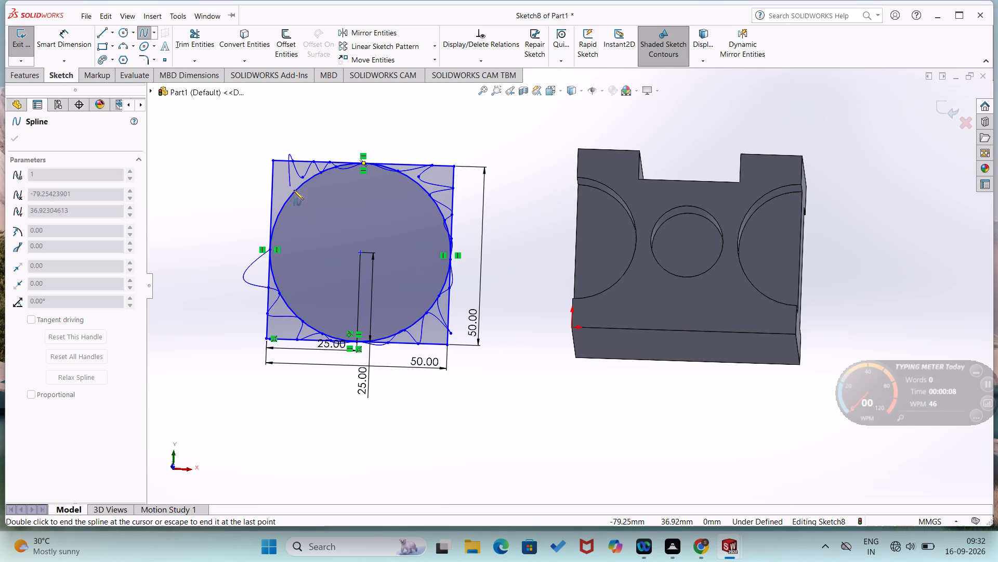
pyautogui.click(295, 192)
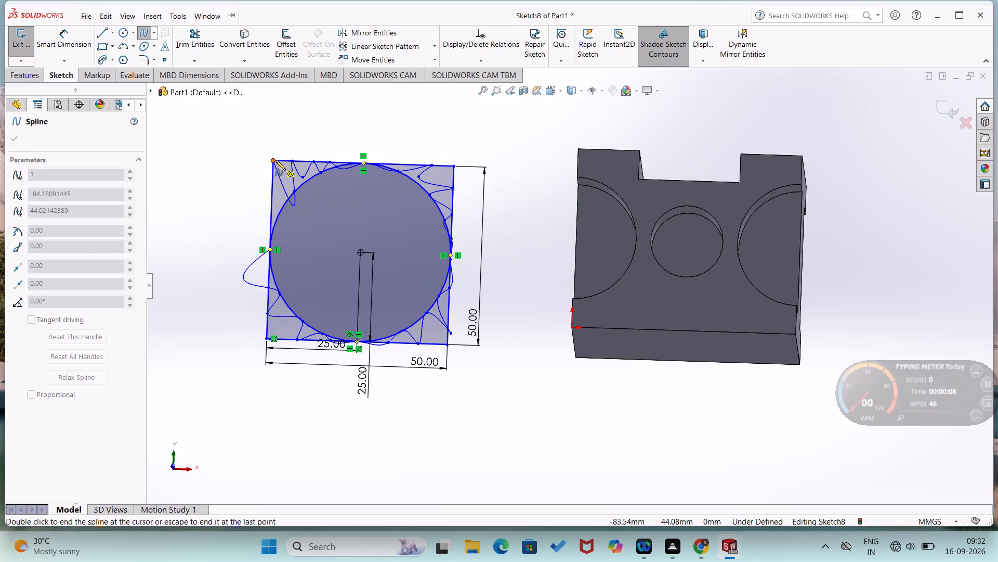
pyautogui.click(275, 160)
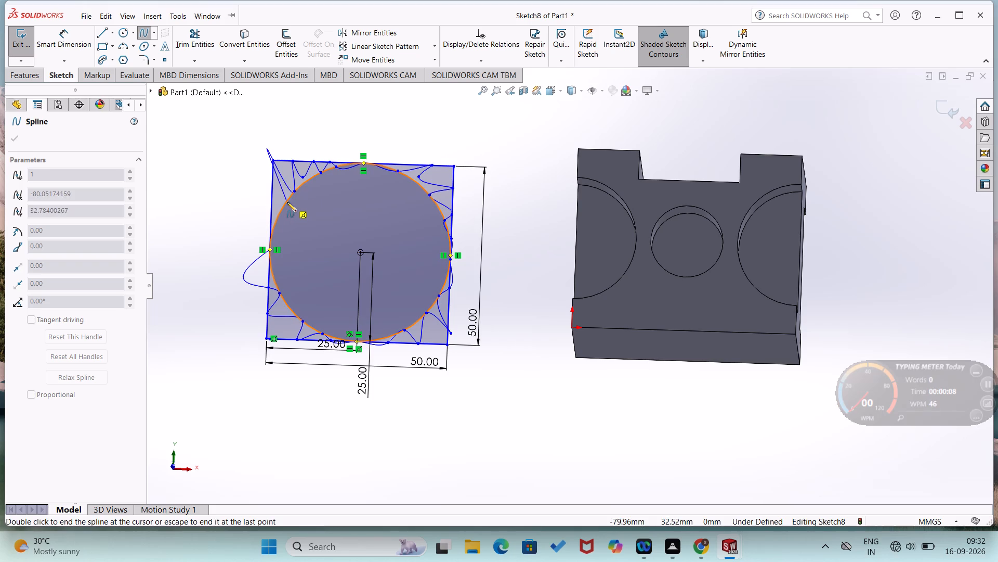
# Zigzag the spline down the square's left edge with two peaks outside it, close it at its start point, and finish the Spline command.
pyautogui.click(284, 202)
pyautogui.click(273, 195)
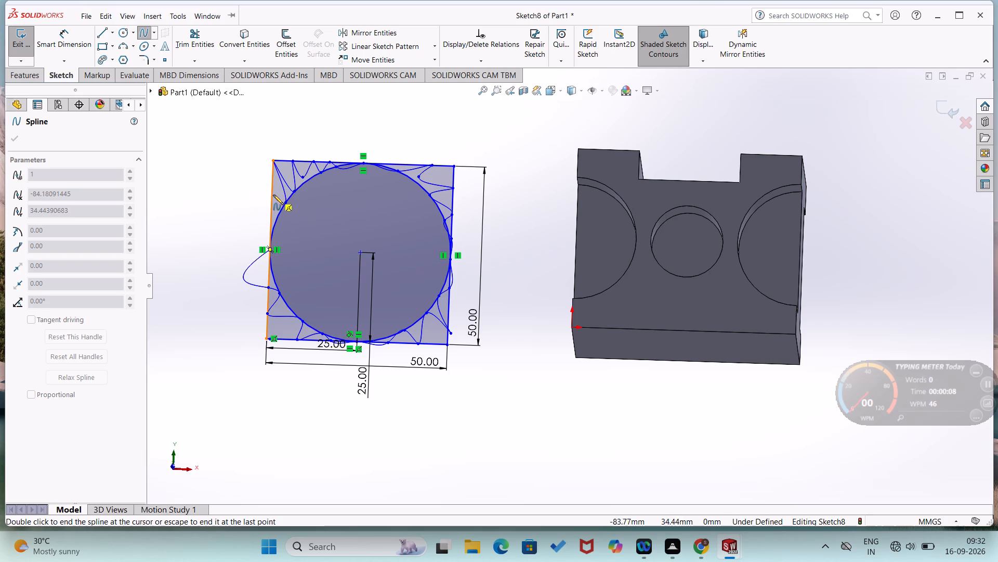
pyautogui.click(273, 218)
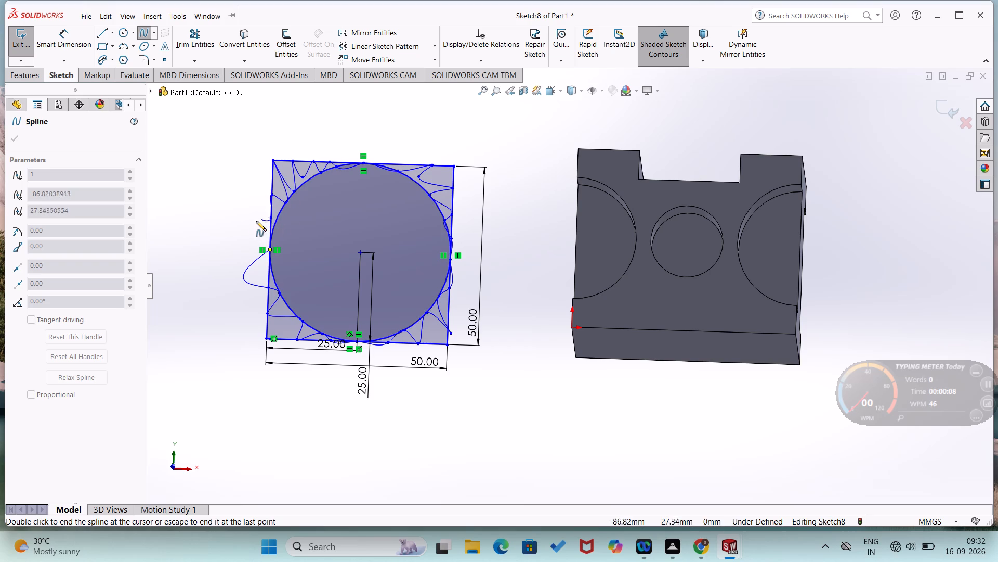
pyautogui.click(251, 222)
pyautogui.click(271, 234)
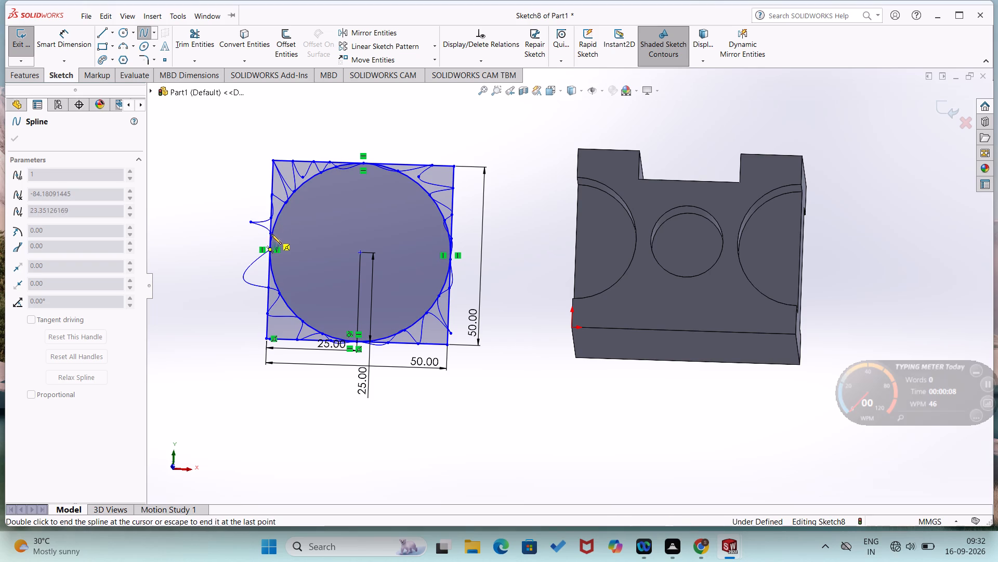
pyautogui.click(246, 233)
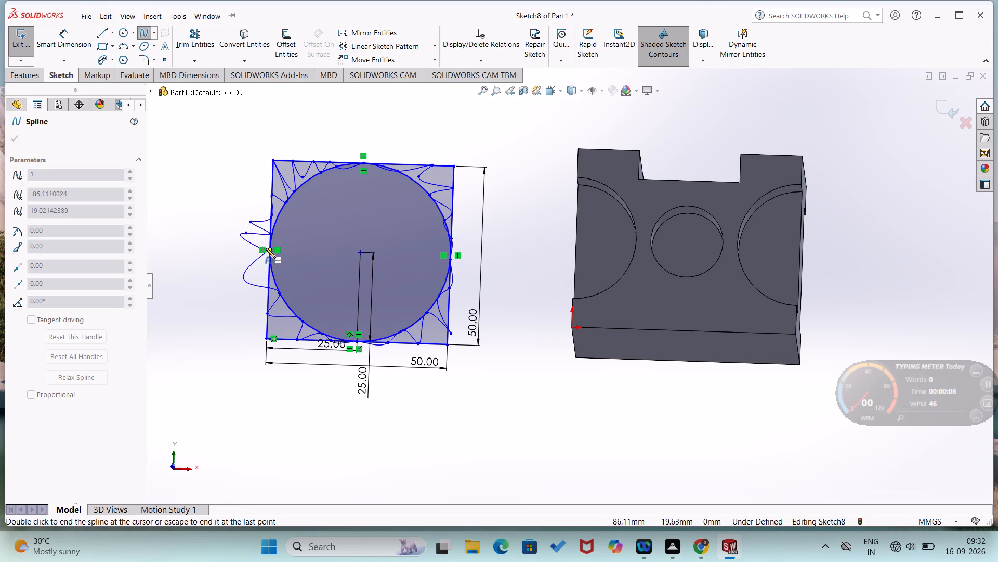
pyautogui.click(271, 250)
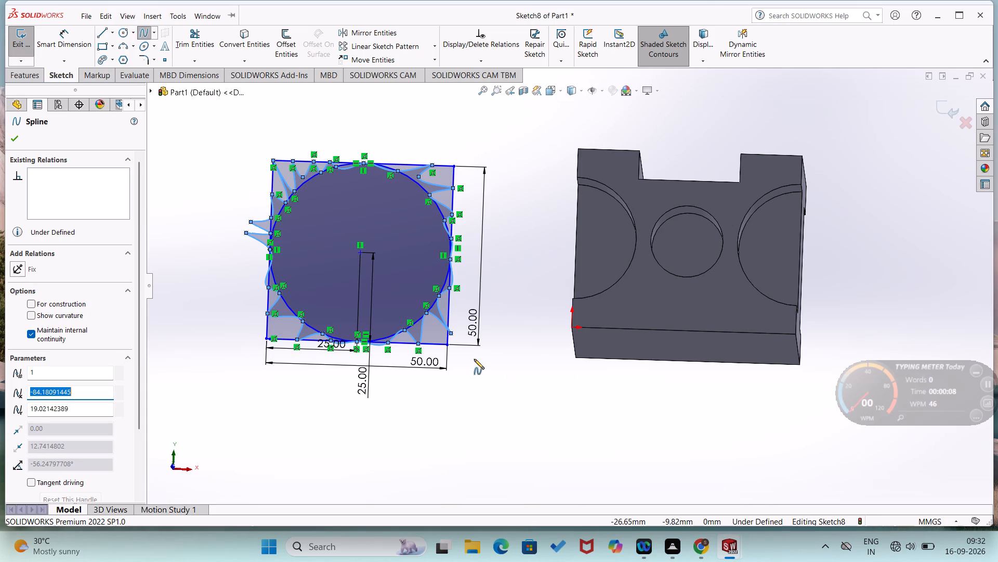
pyautogui.click(222, 118)
pyautogui.press('Escape')
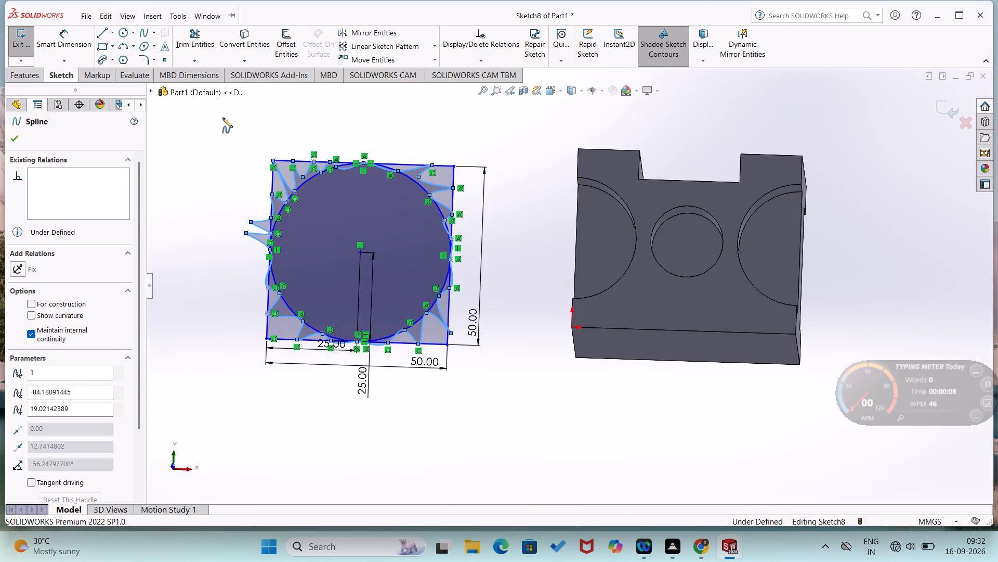
# Delete the entire practice sketch: the 50 mm square, inscribed circle, zigzag spline, construction lines and dimensions beside the block.
pyautogui.click(222, 118)
pyautogui.moveTo(186, 105); pyautogui.dragTo(196, 118)
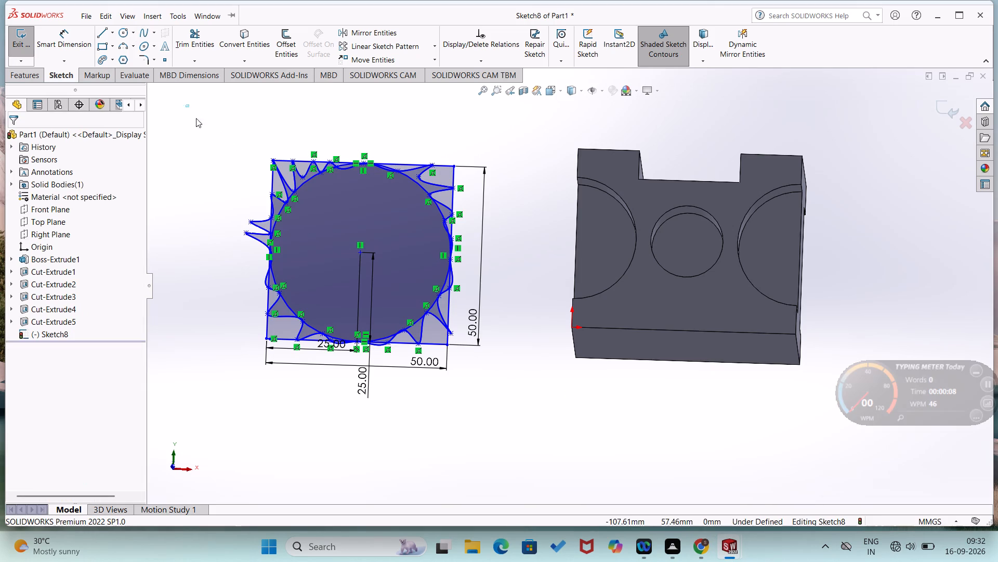
pyautogui.moveTo(196, 118); pyautogui.dragTo(529, 450)
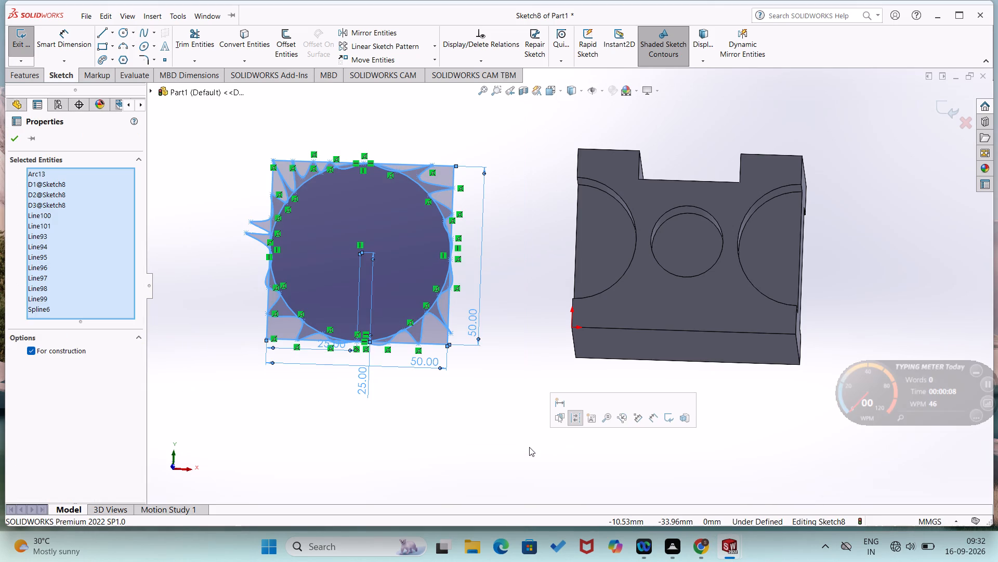
pyautogui.press('Delete')
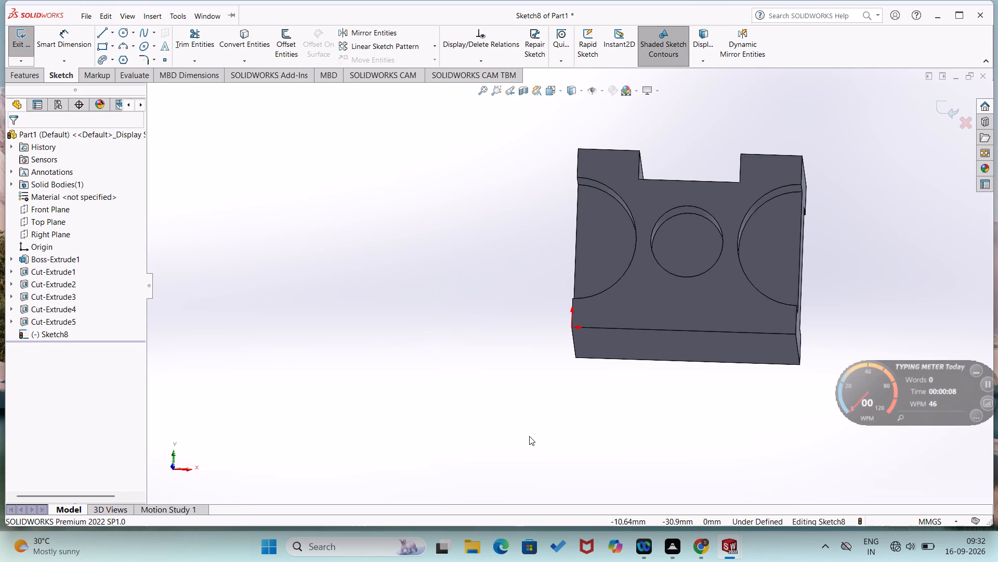
# Start saving the block part without the emptied sketch.
pyautogui.moveTo(561, 414); pyautogui.dragTo(562, 446, button='middle')
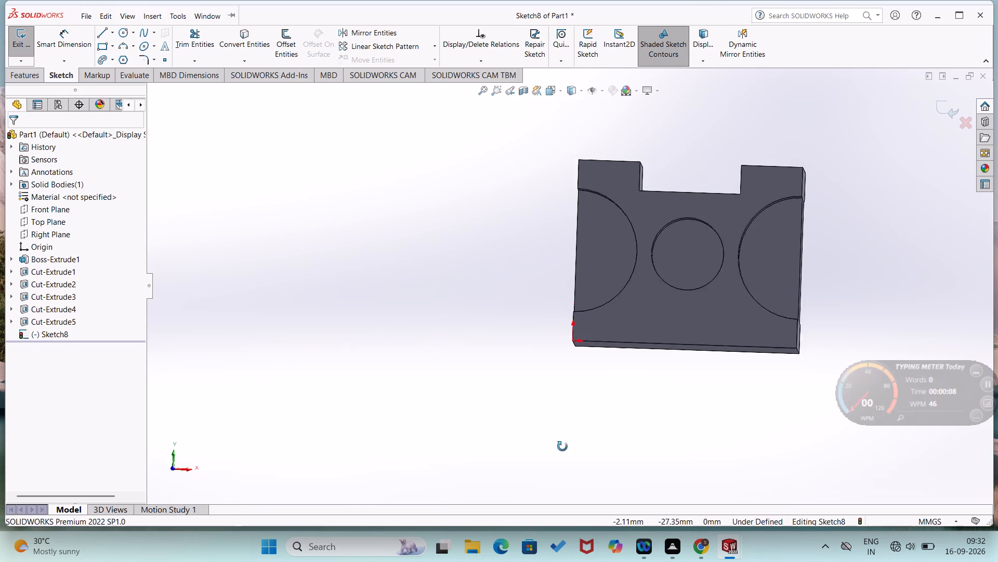
pyautogui.moveTo(562, 446); pyautogui.dragTo(610, 471, button='middle')
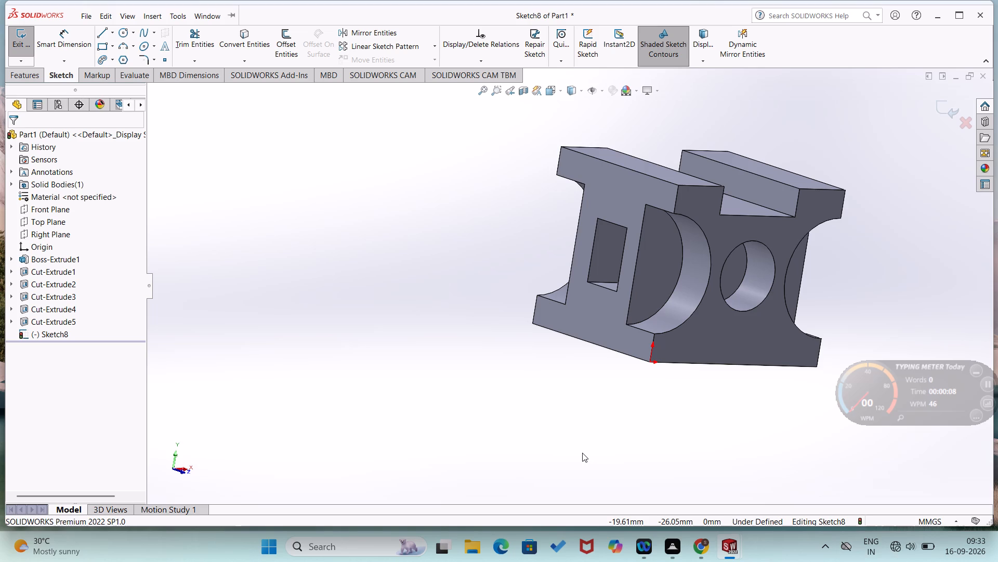
pyautogui.hotkey('ctrl', 's')
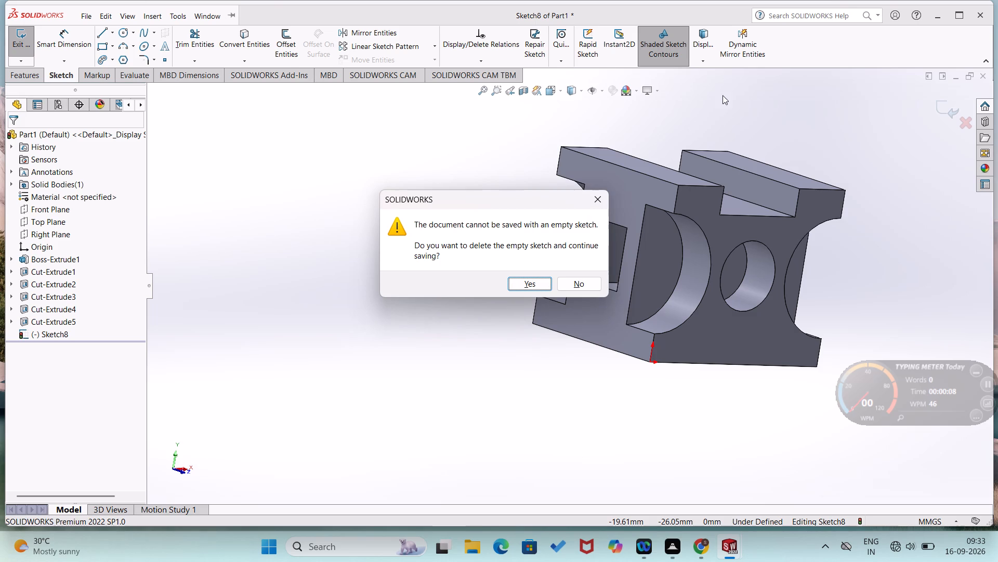
pyautogui.click(596, 193)
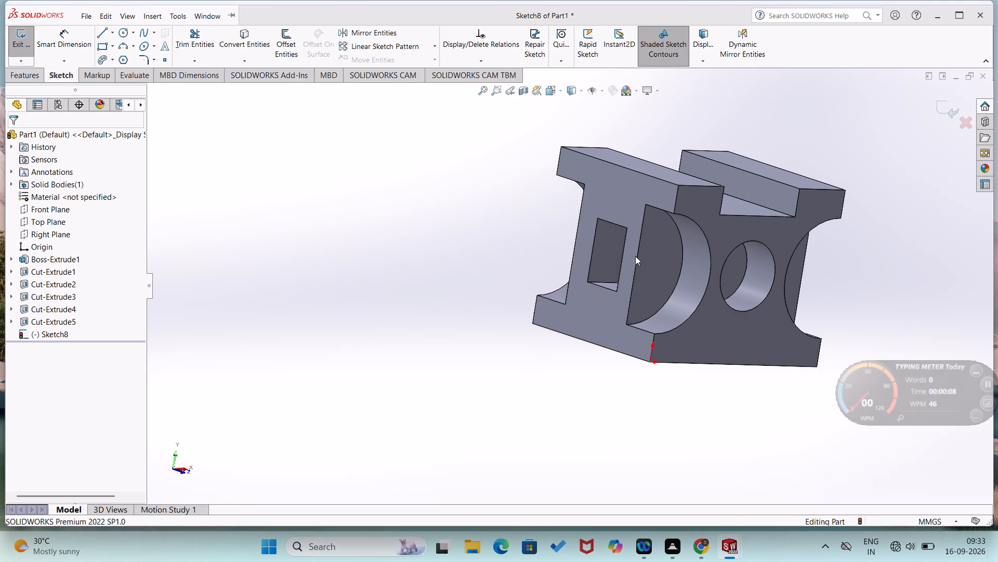
pyautogui.moveTo(592, 283); pyautogui.dragTo(499, 312, button='middle')
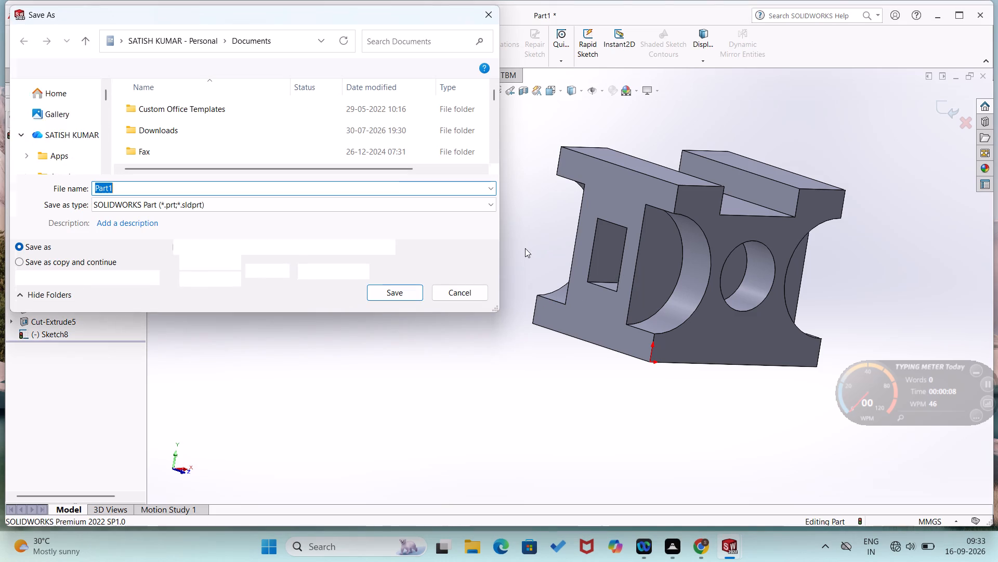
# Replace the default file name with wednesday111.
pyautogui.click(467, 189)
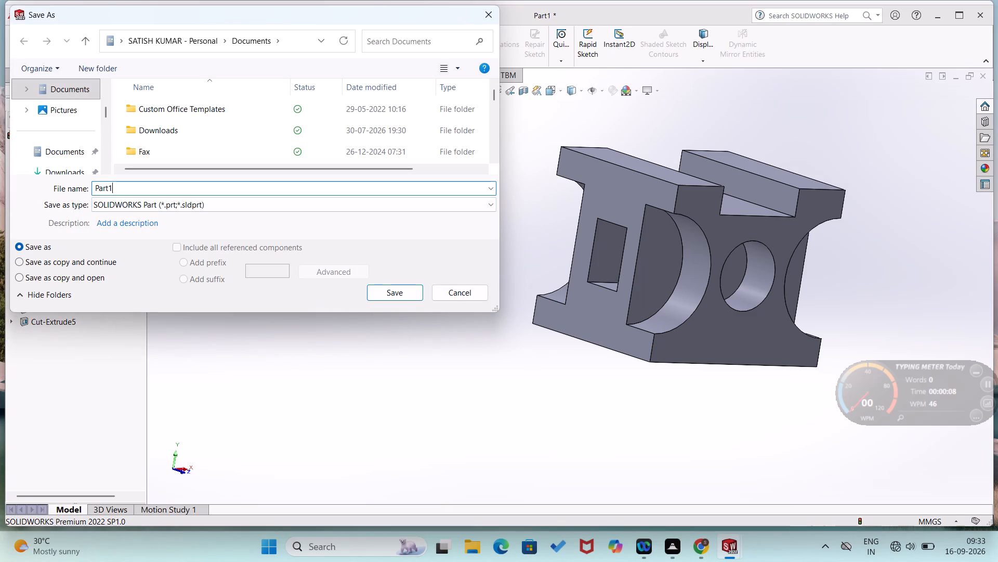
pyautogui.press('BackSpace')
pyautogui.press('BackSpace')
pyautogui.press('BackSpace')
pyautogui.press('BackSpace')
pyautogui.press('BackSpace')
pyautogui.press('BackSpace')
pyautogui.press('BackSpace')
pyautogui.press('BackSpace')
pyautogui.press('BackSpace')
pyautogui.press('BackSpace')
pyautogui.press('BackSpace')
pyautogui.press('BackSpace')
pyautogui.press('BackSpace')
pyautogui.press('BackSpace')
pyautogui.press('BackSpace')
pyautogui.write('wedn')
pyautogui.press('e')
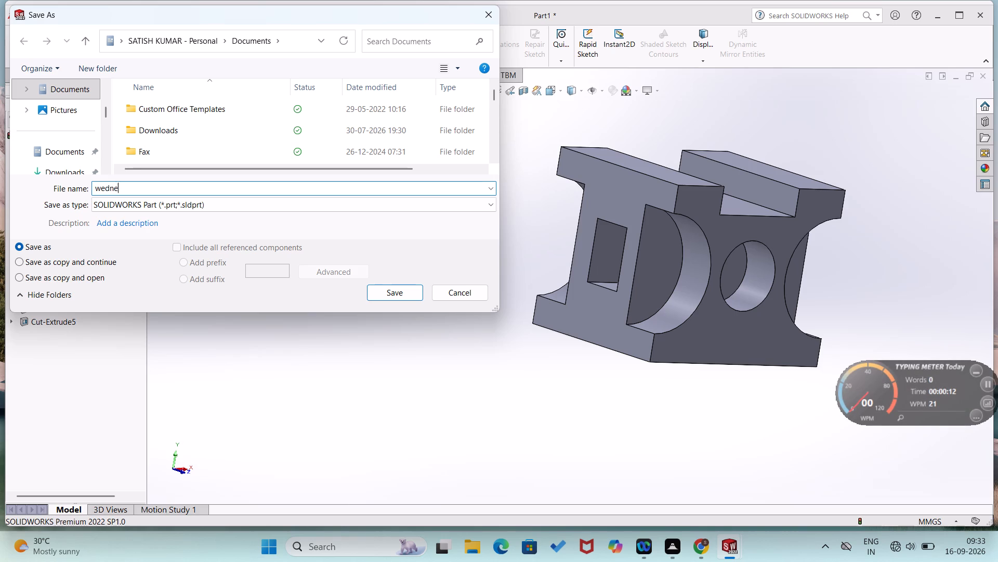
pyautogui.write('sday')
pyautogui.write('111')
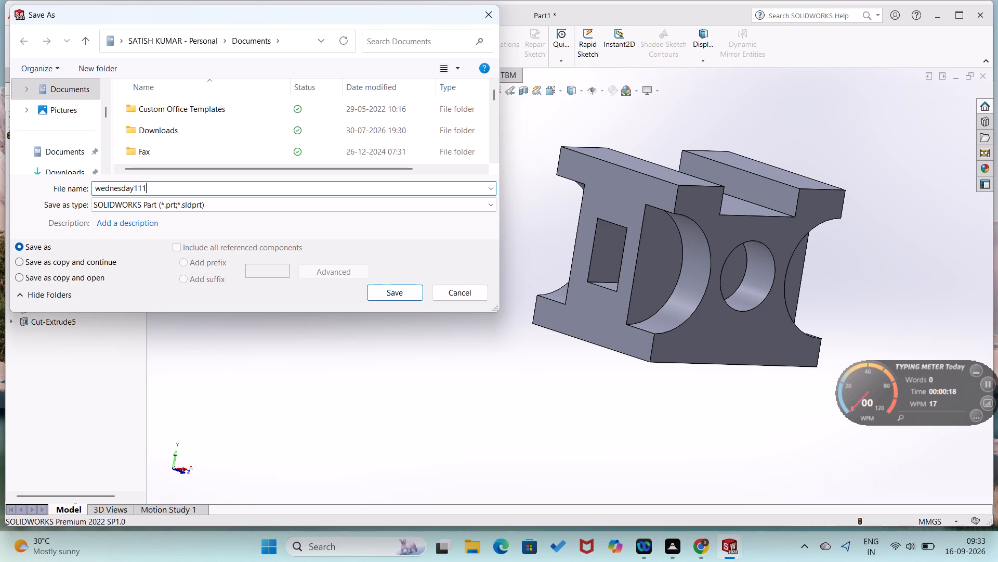
# Change the file name to w111 and save the block as a SOLIDWORKS part in the Documents folder.
pyautogui.press('BackSpace')
pyautogui.press('BackSpace')
pyautogui.press('BackSpace')
pyautogui.press('BackSpace')
pyautogui.press('BackSpace')
pyautogui.press('BackSpace')
pyautogui.press('BackSpace')
pyautogui.press('BackSpace')
pyautogui.press('BackSpace')
pyautogui.press('BackSpace')
pyautogui.press('BackSpace')
pyautogui.press('BackSpace')
pyautogui.press('BackSpace')
pyautogui.press('BackSpace')
pyautogui.press('BackSpace')
pyautogui.press('BackSpace')
pyautogui.press('BackSpace')
pyautogui.press('BackSpace')
pyautogui.press('BackSpace')
pyautogui.press('BackSpace')
pyautogui.write('w11')
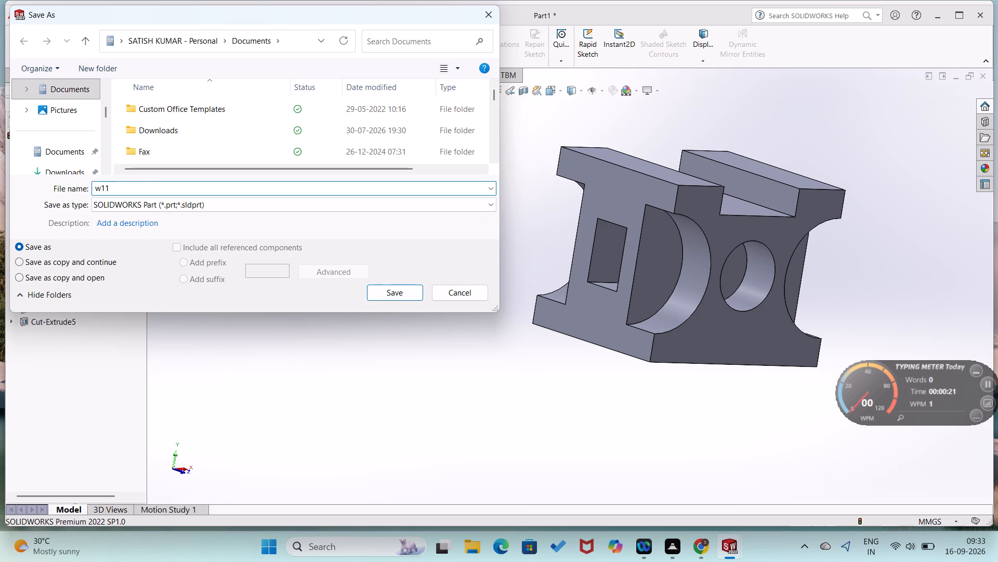
pyautogui.press('1')
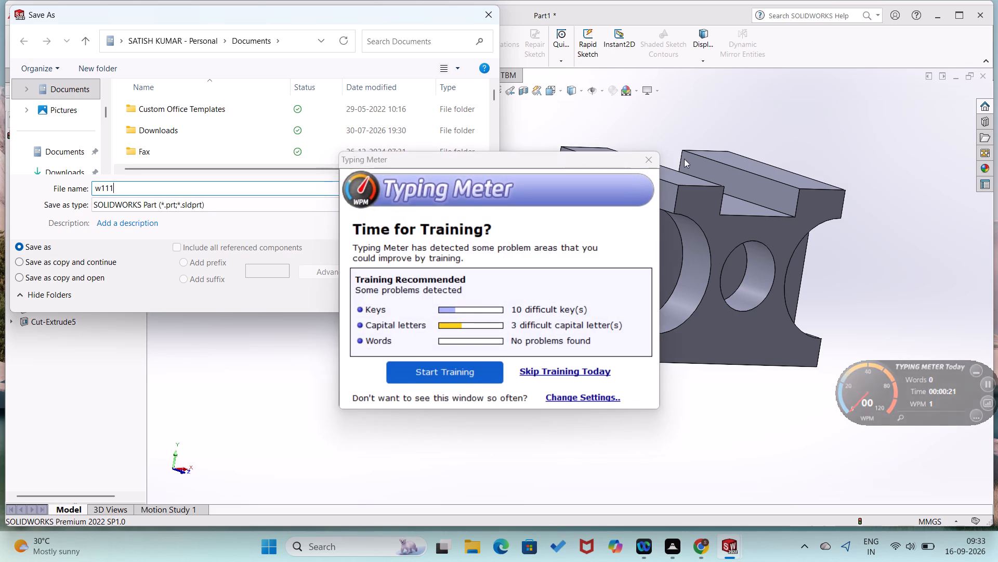
pyautogui.click(652, 154)
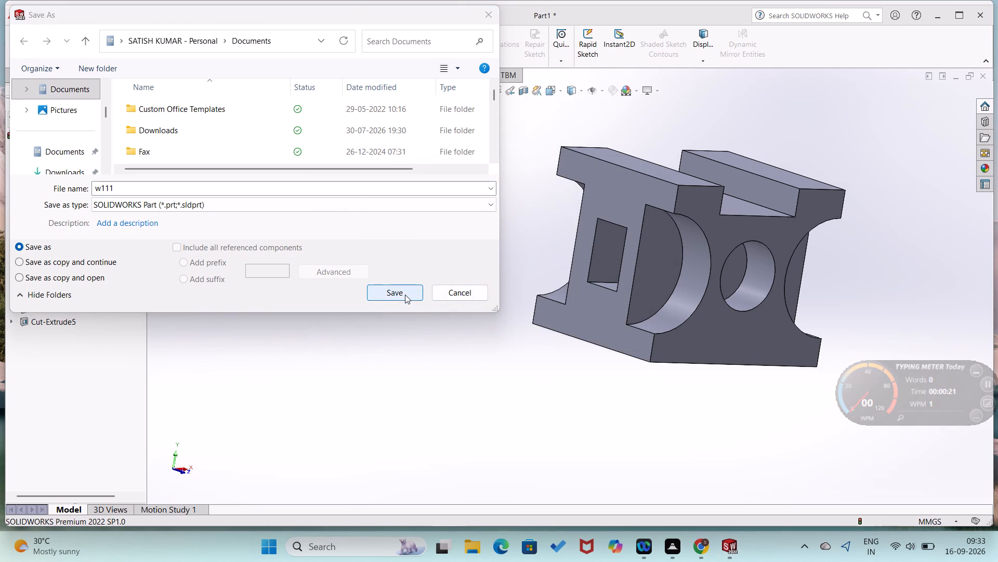
pyautogui.click(405, 295)
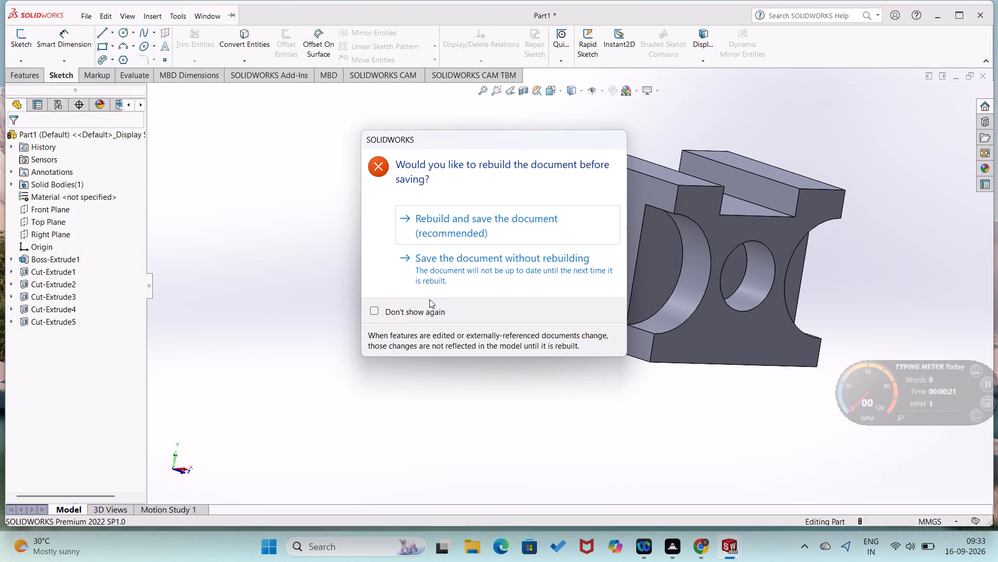